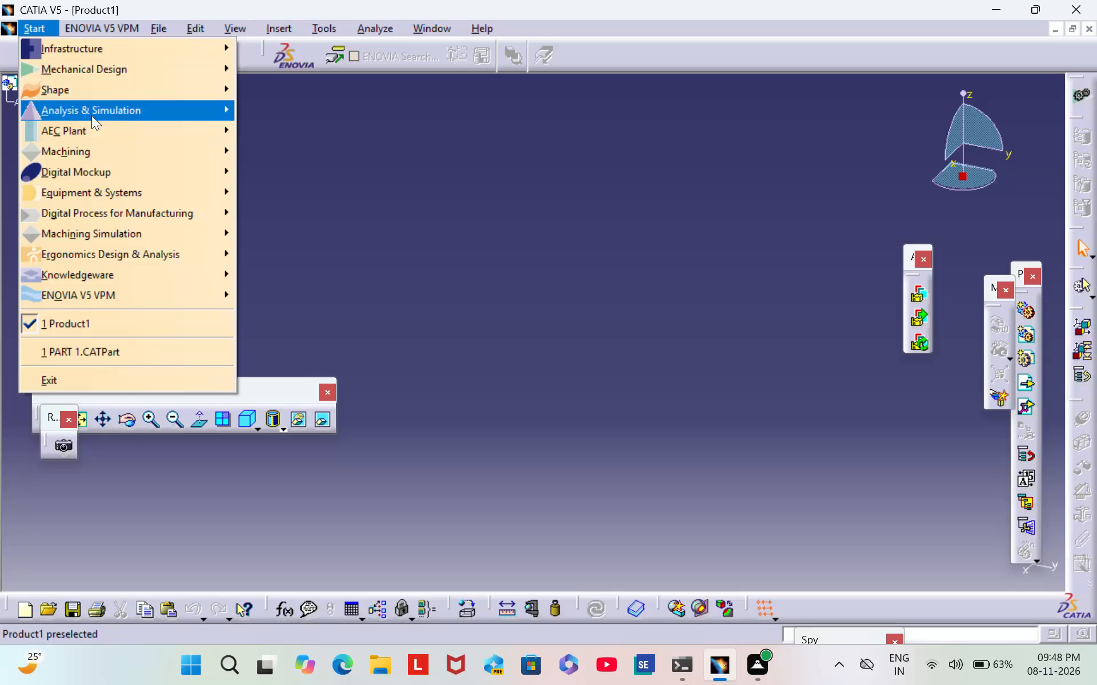
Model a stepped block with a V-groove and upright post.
Switch to the Part Design workbench to start a new part within Product1.
{"action": "left_click", "coordinate": [101, 71]}
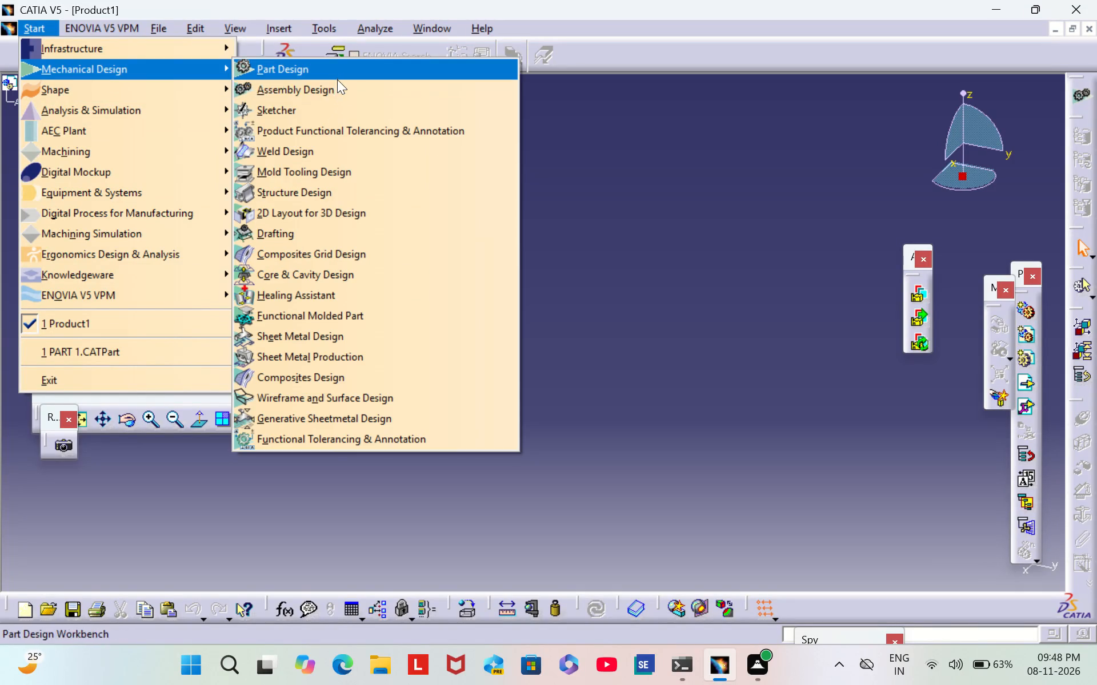
{"action": "left_click", "coordinate": [337, 76]}
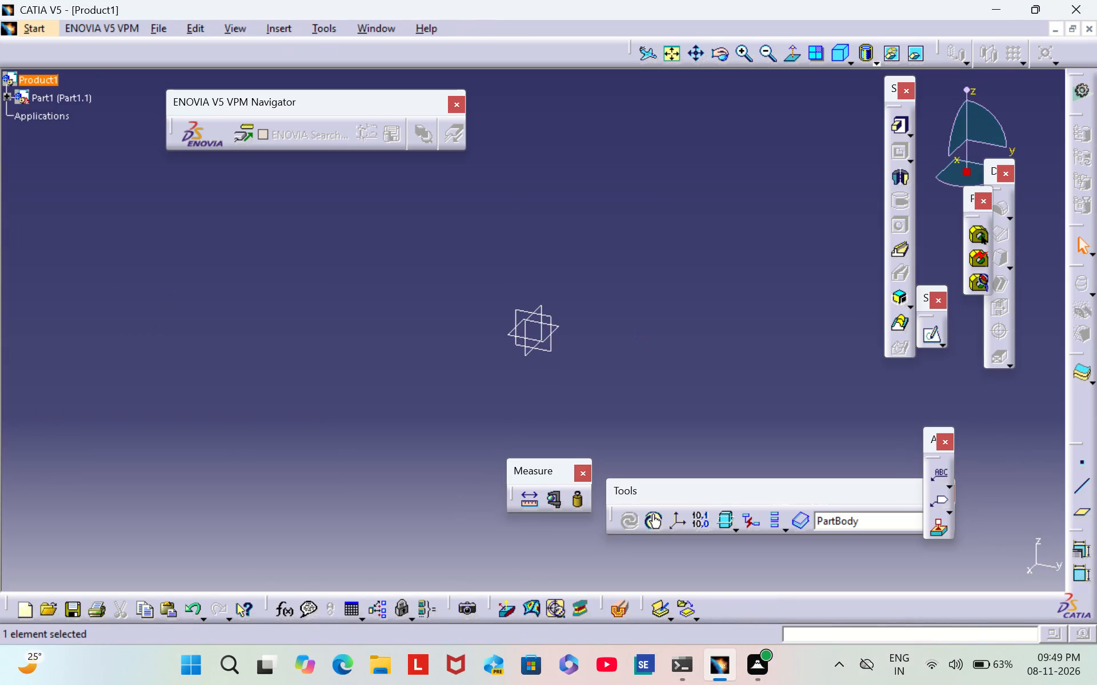
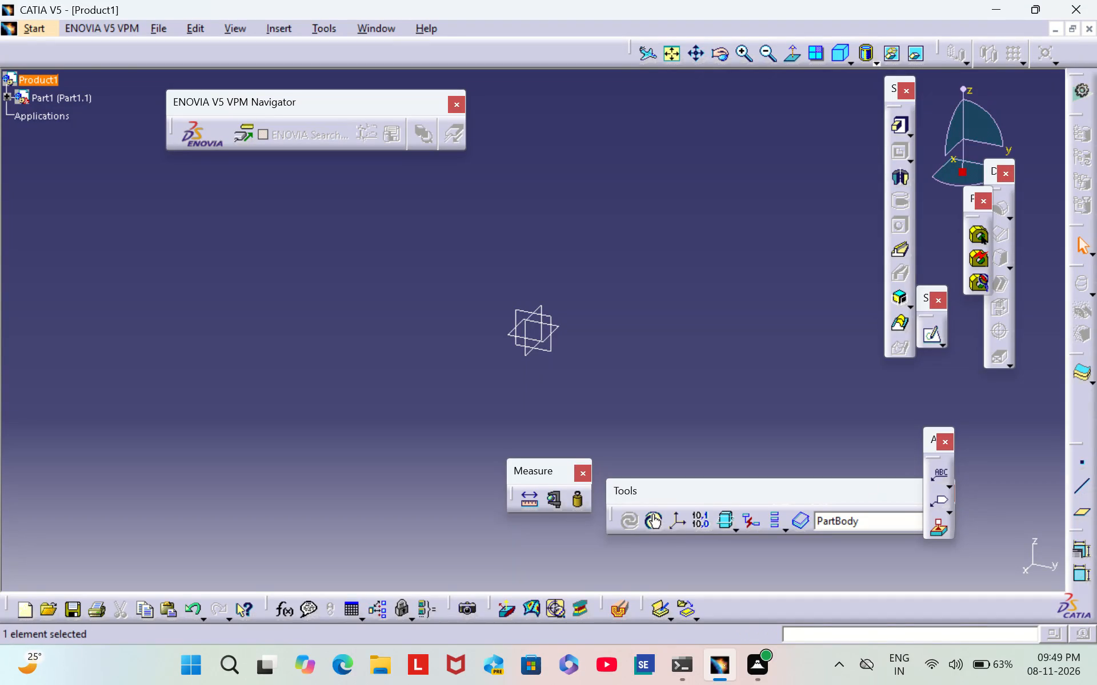
Open a new sketch on the yz plane of Part1.
{"action": "left_click", "coordinate": [552, 346]}
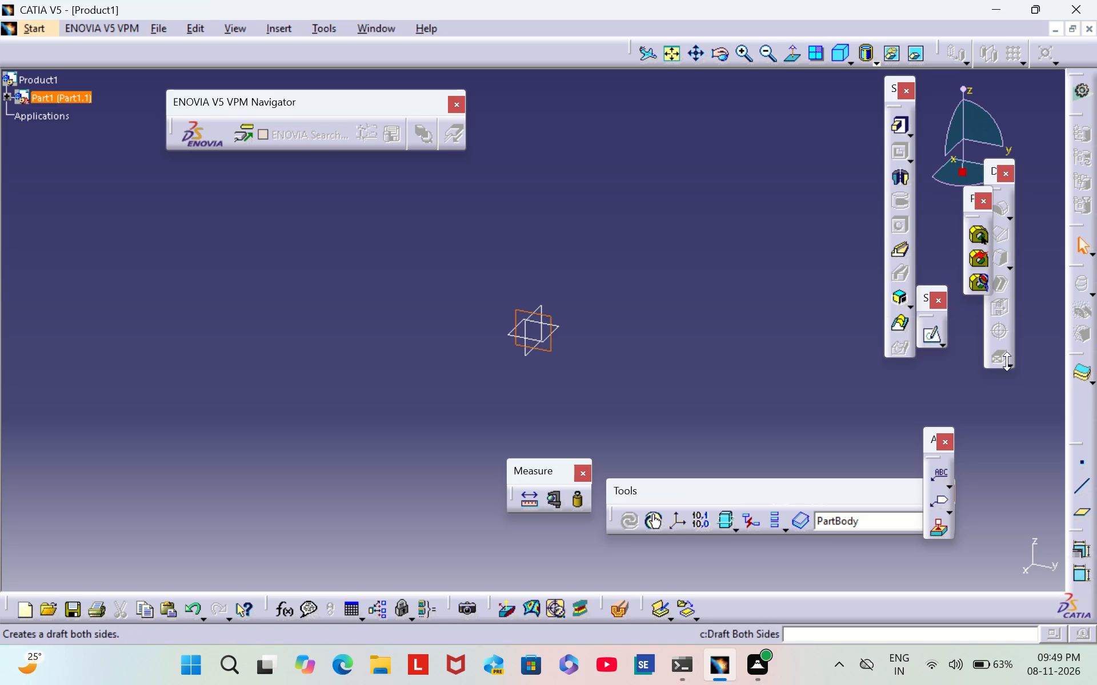
{"action": "left_click", "coordinate": [930, 333]}
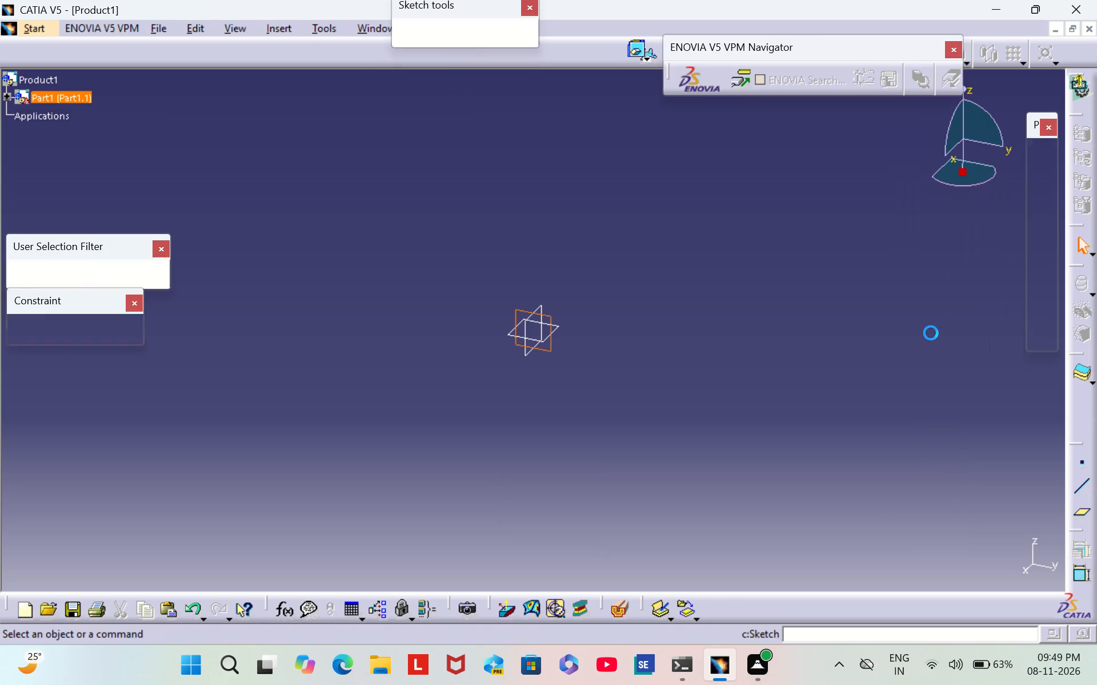
Sketch a closed rectangular profile about 85 mm wide and 42 mm high, with a V-notch in its upper edge reaching the origin.
{"action": "left_click", "coordinate": [1043, 166]}
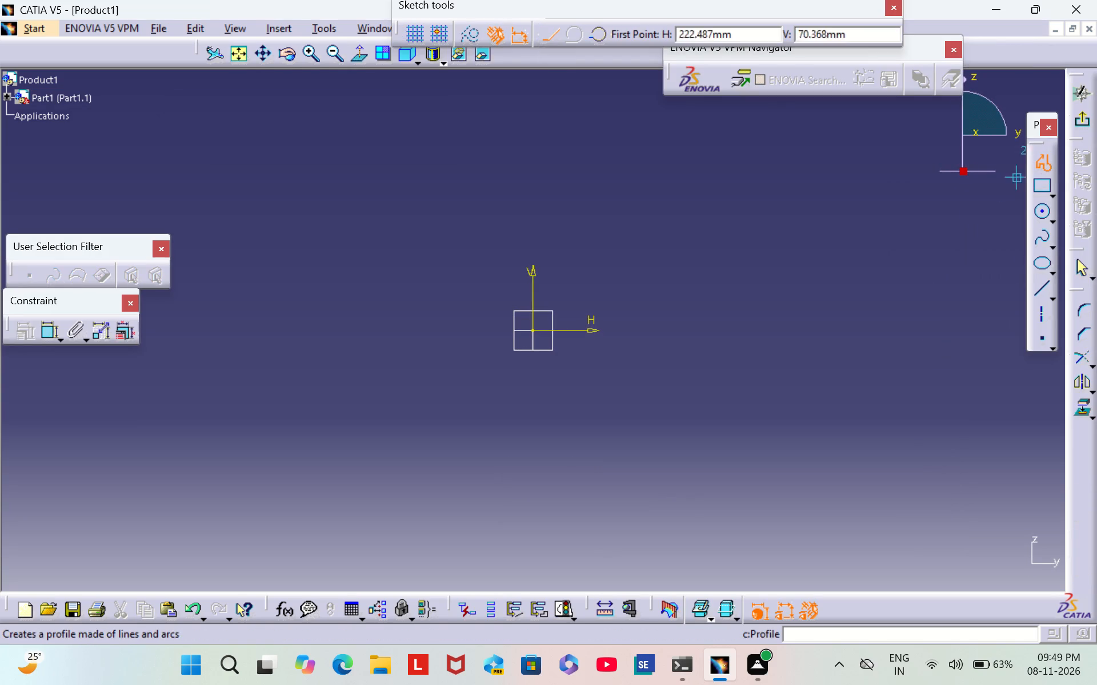
{"action": "left_click", "coordinate": [434, 295]}
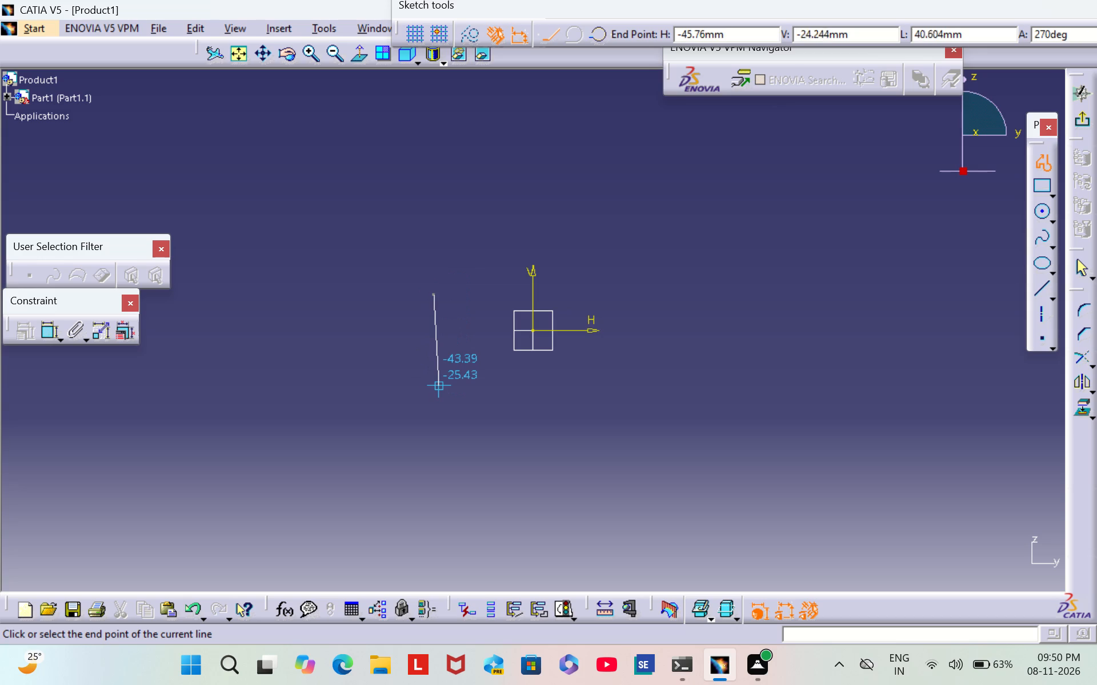
{"action": "left_click", "coordinate": [434, 385]}
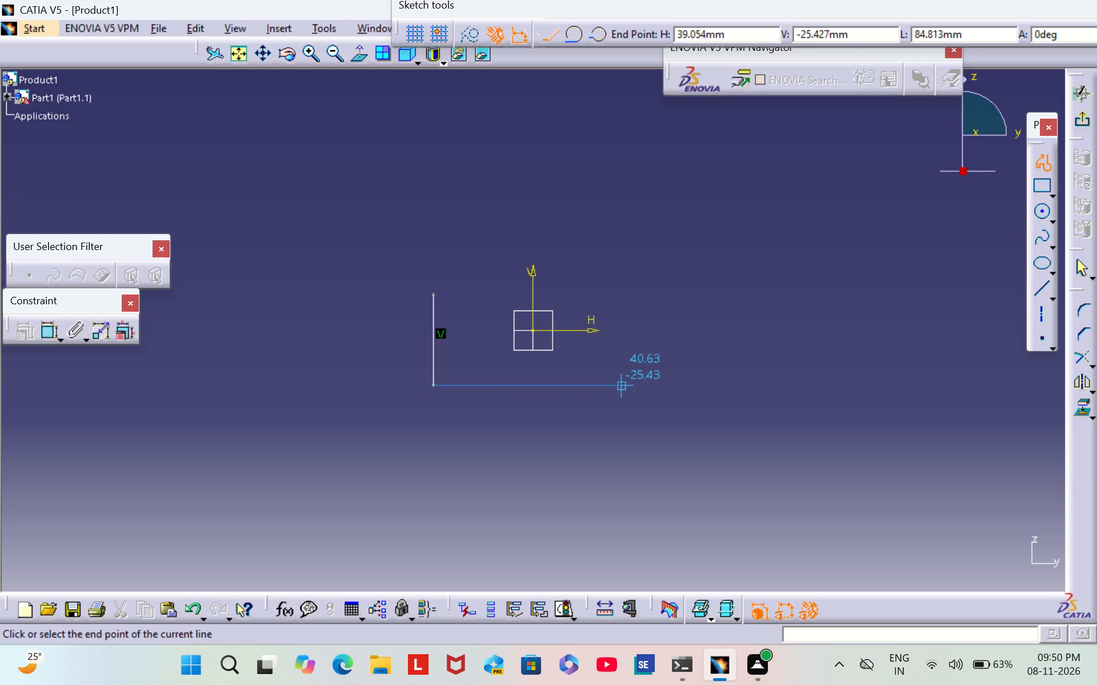
{"action": "left_click", "coordinate": [617, 389]}
{"action": "left_click", "coordinate": [619, 293]}
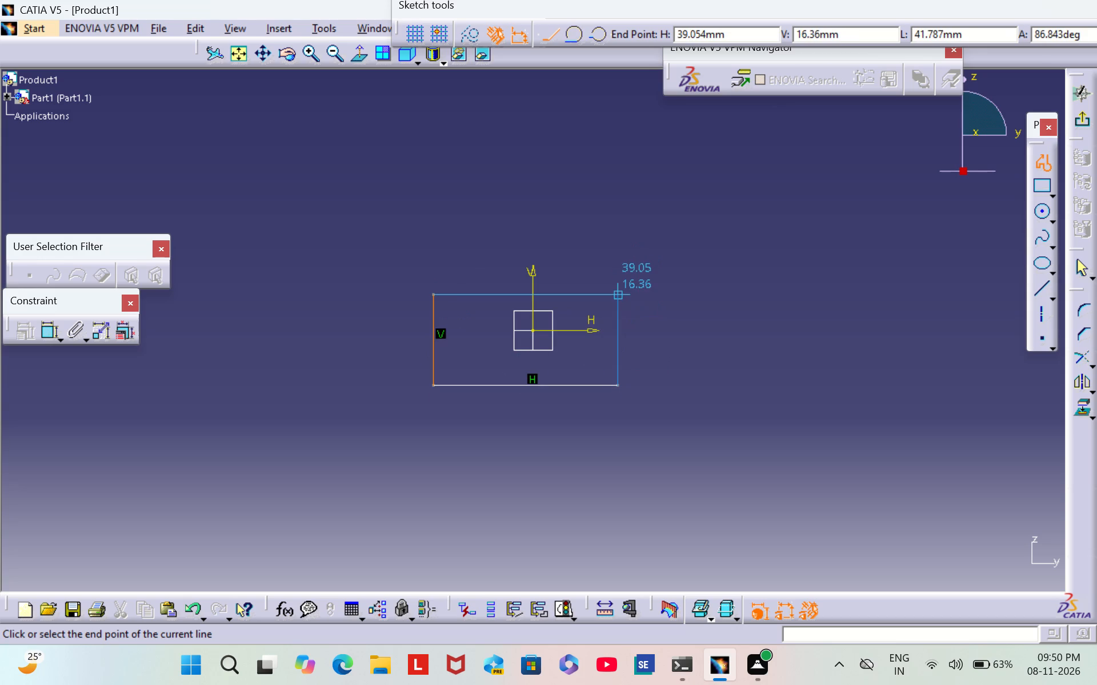
{"action": "left_click", "coordinate": [588, 293]}
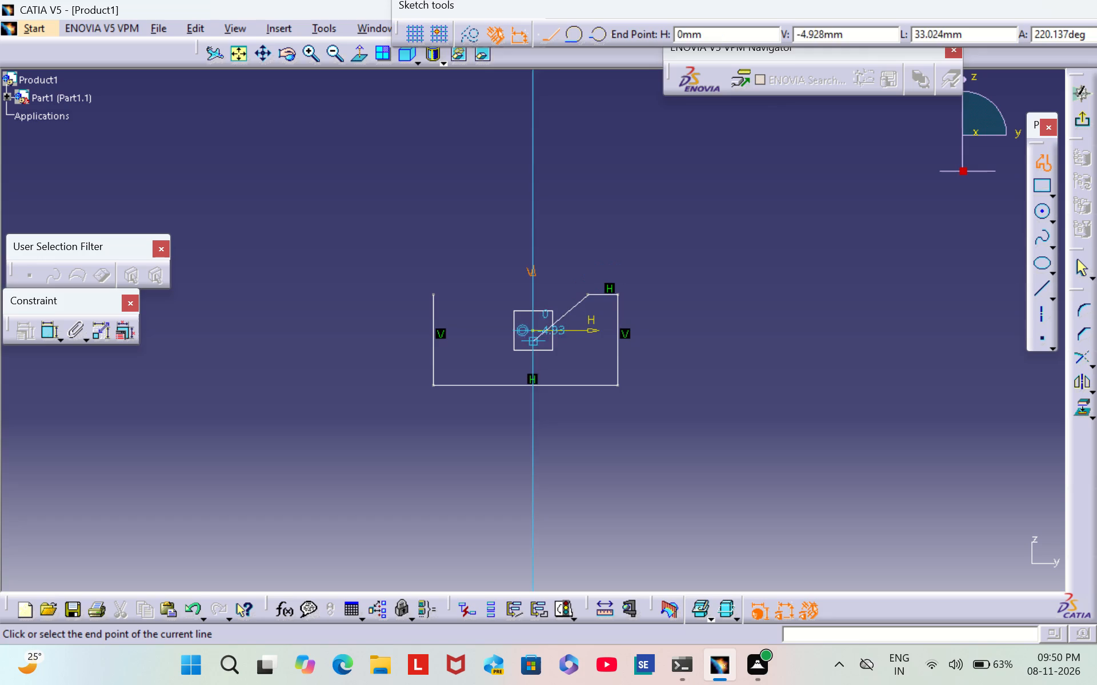
{"action": "left_click", "coordinate": [534, 330]}
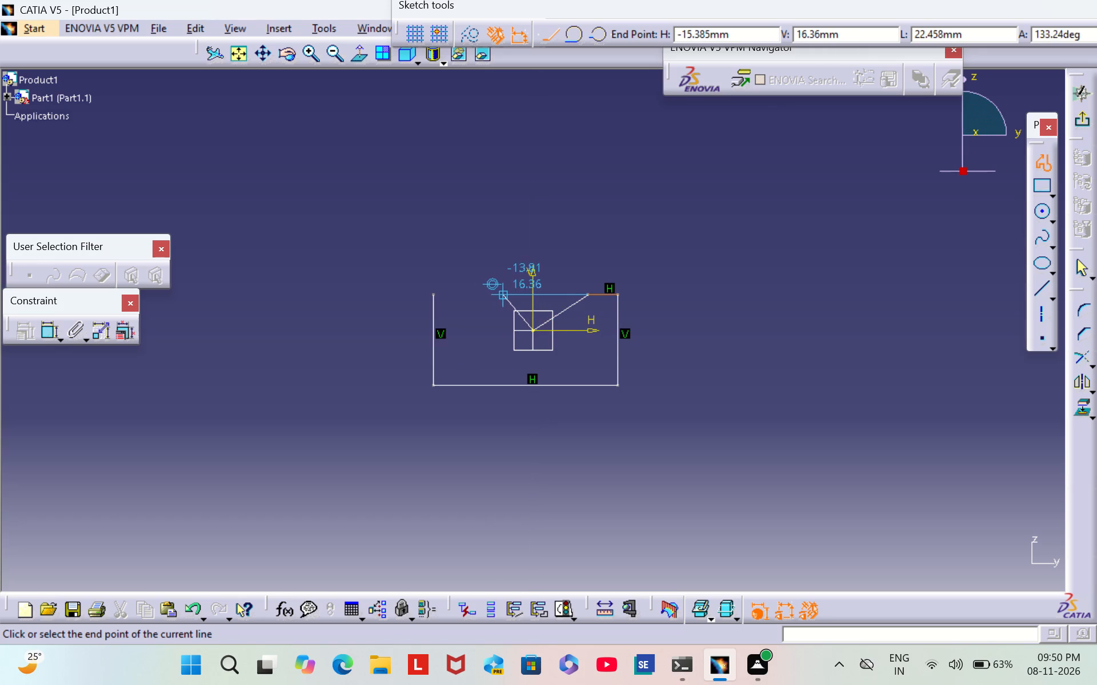
{"action": "left_click", "coordinate": [493, 291]}
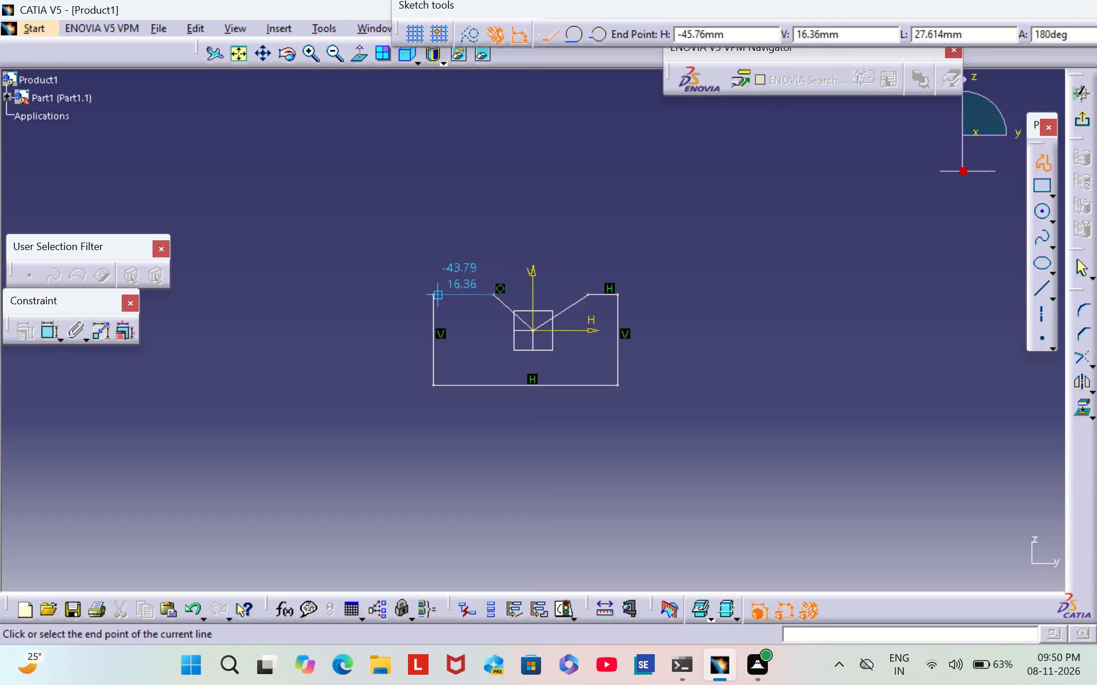
{"action": "left_click_drag", "start_coordinate": [431, 292], "coordinate": [431, 298]}
{"action": "left_click", "coordinate": [391, 352]}
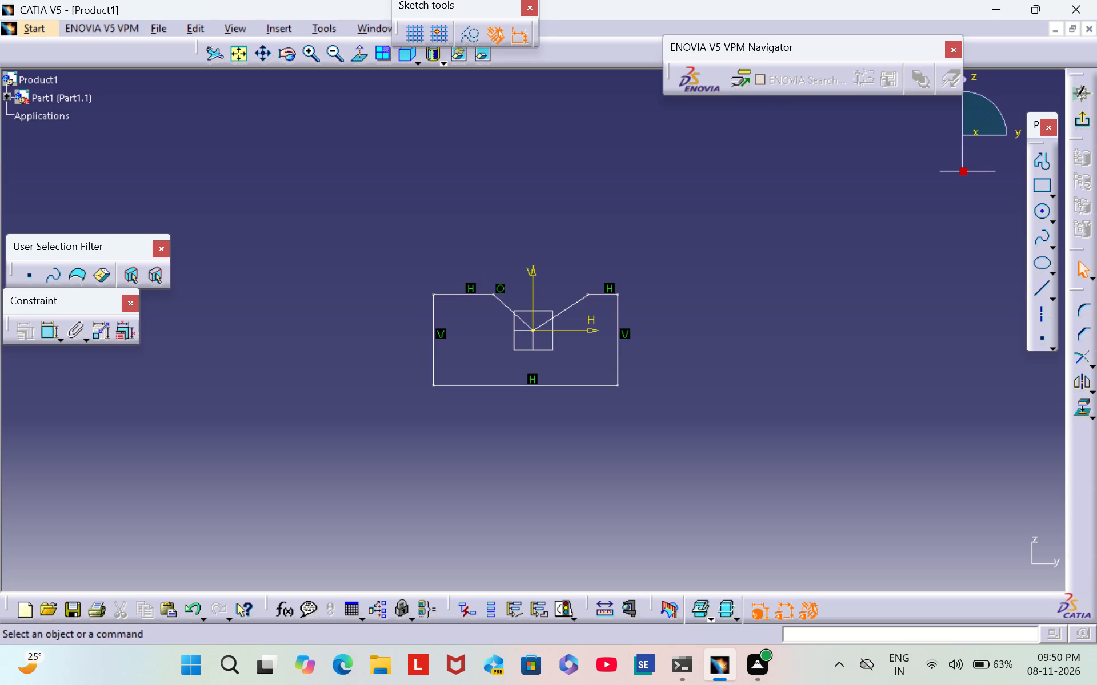
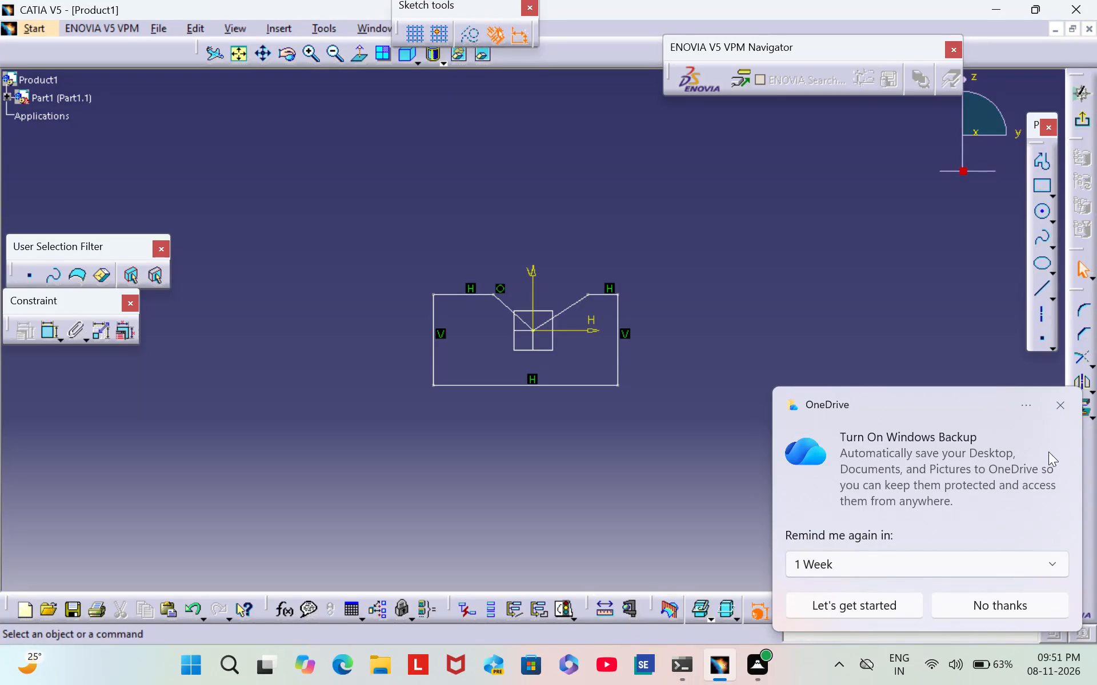
Dismiss the OneDrive backup notification.
{"action": "left_click", "coordinate": [1060, 404]}
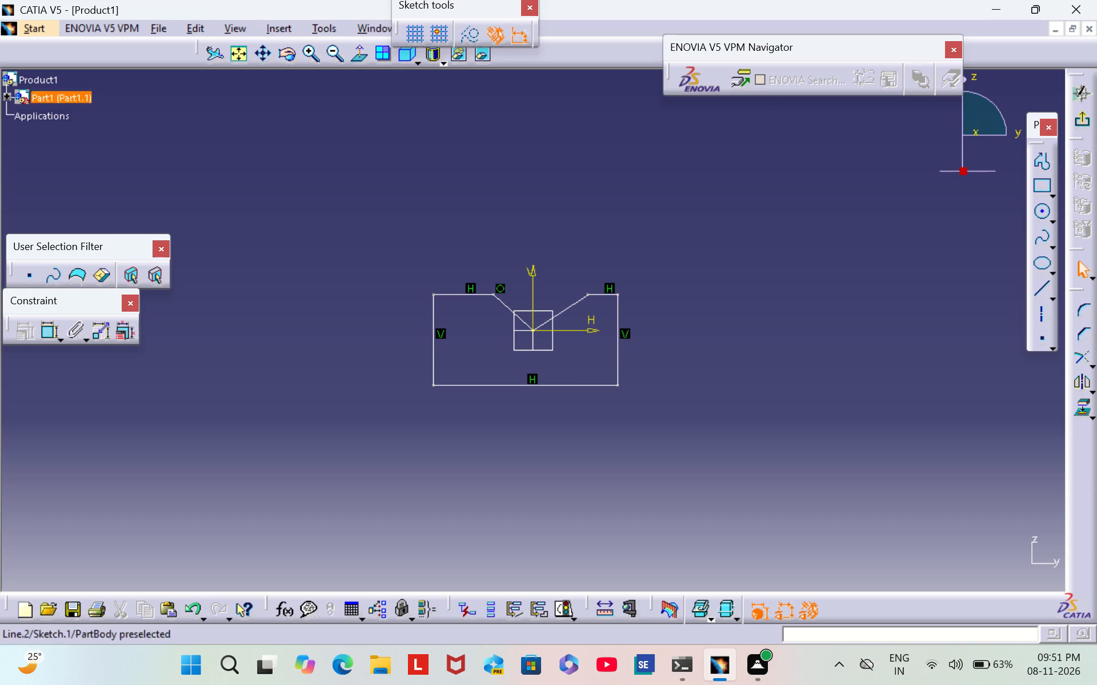
Dimension the bottom edge of the notched profile and set its length to 50 mm.
{"action": "left_click", "coordinate": [50, 337]}
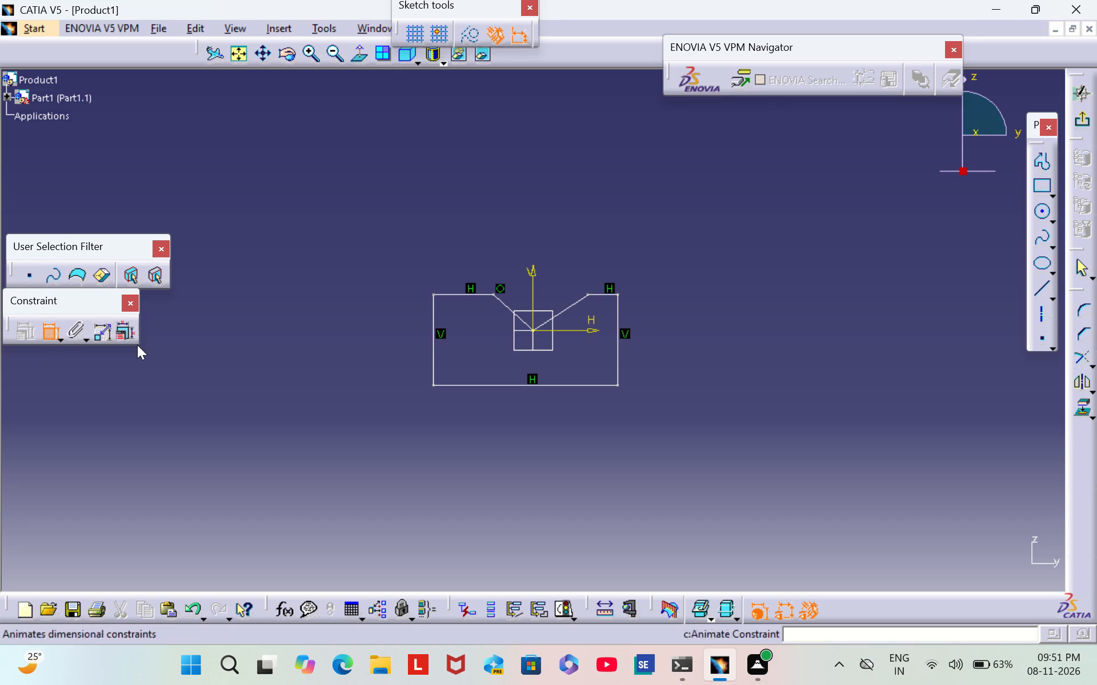
{"action": "left_click", "coordinate": [526, 385]}
{"action": "left_click", "coordinate": [522, 429]}
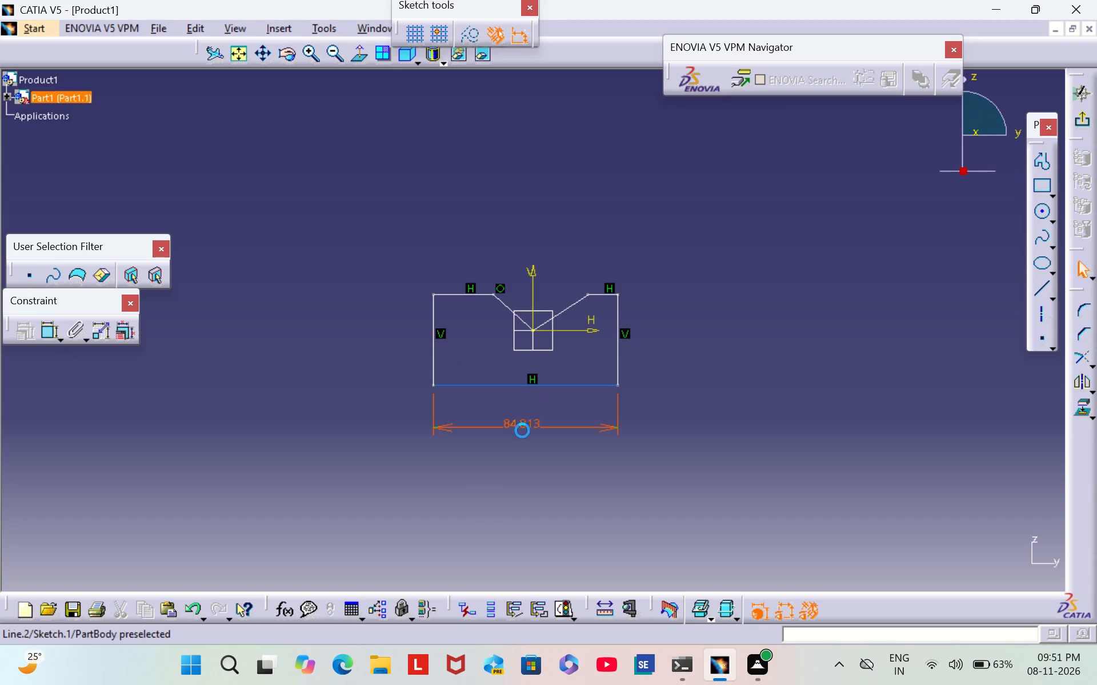
{"action": "double_click", "coordinate": [523, 426]}
{"action": "key", "text": "BackSpace"}
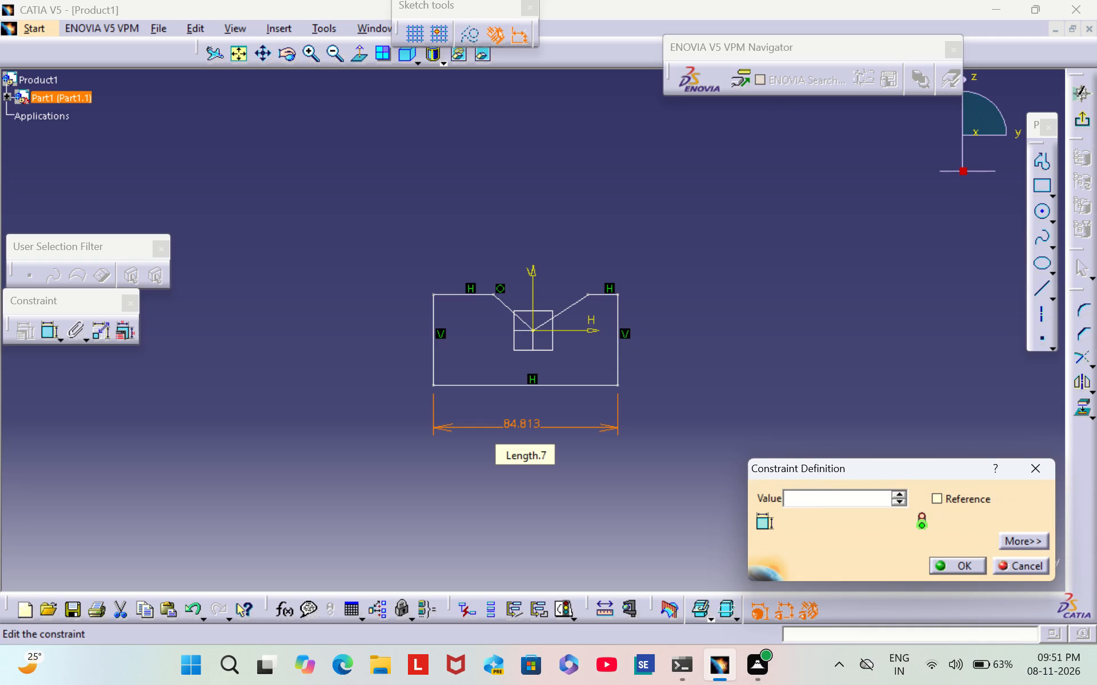
{"action": "type", "text": "50"}
{"action": "key", "text": "Return"}
{"action": "left_click", "coordinate": [652, 369]}
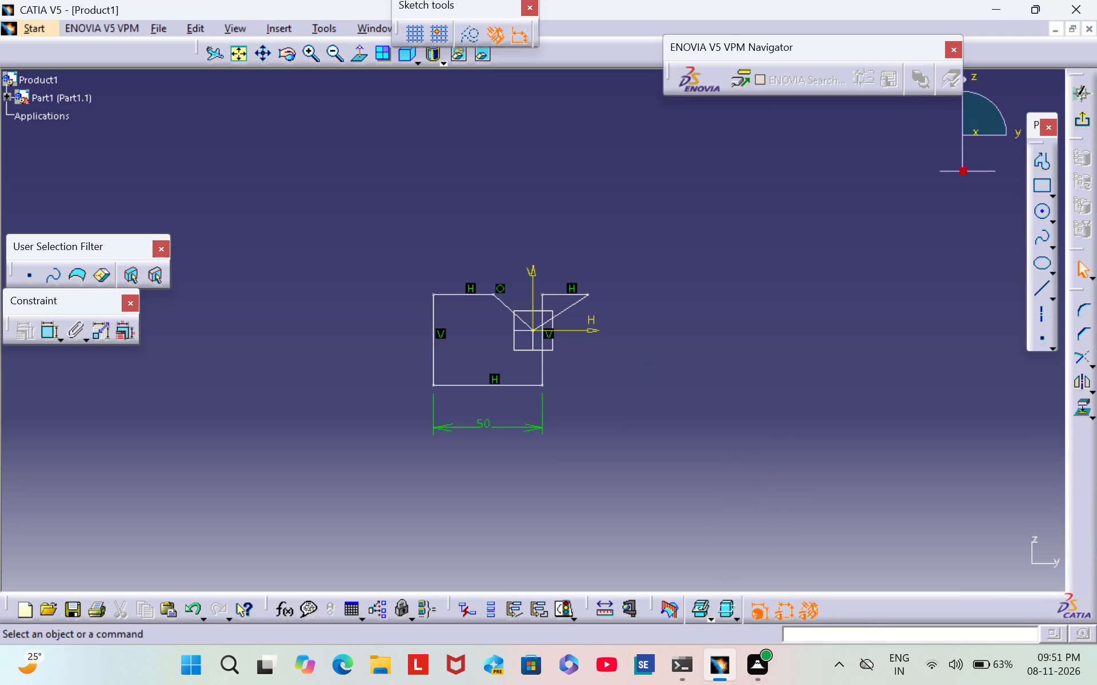
Dimension the profile's left vertical edge and set its height to 32 mm.
{"action": "left_click", "coordinate": [438, 341]}
{"action": "left_click", "coordinate": [433, 337]}
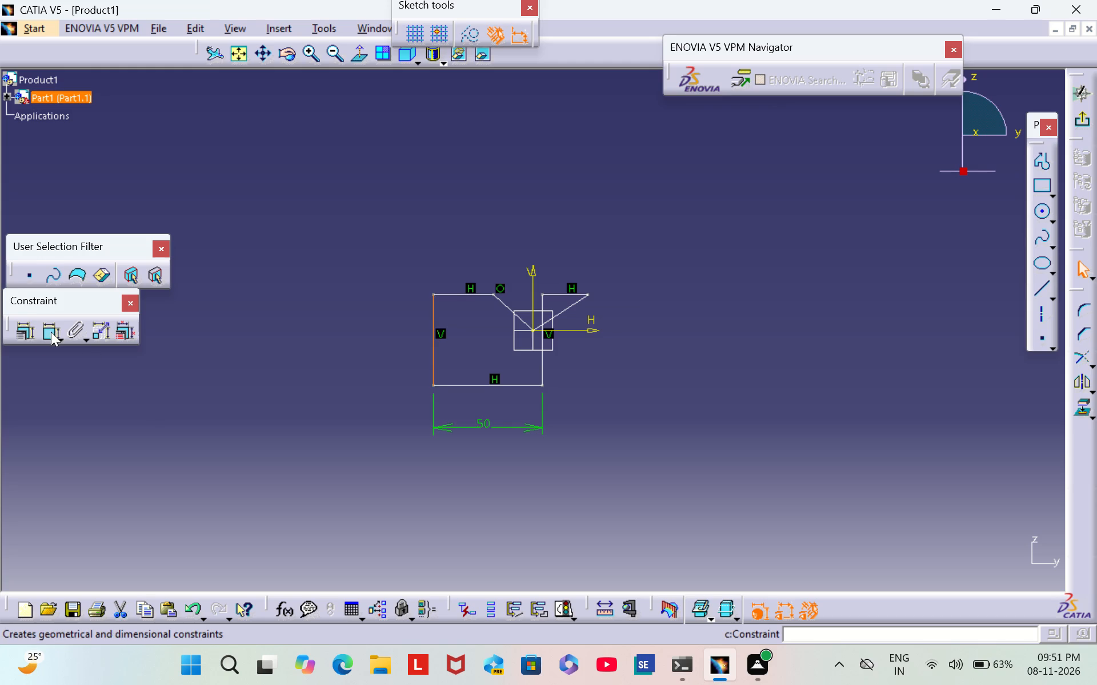
{"action": "left_click", "coordinate": [49, 332]}
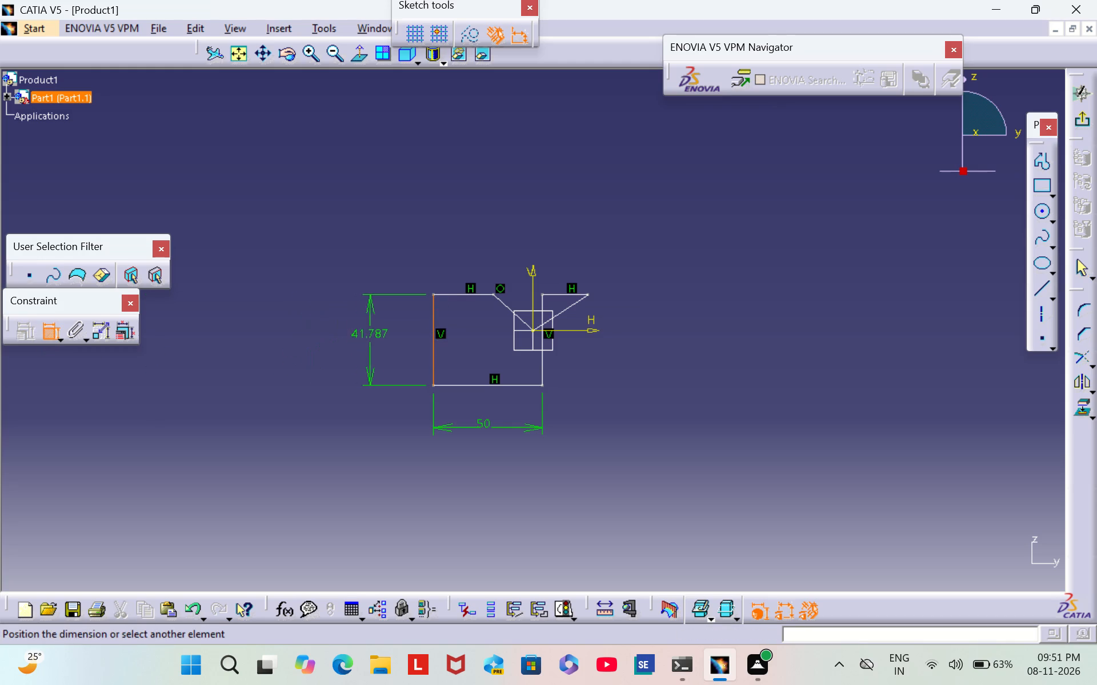
{"action": "left_click", "coordinate": [383, 352]}
{"action": "double_click", "coordinate": [385, 348]}
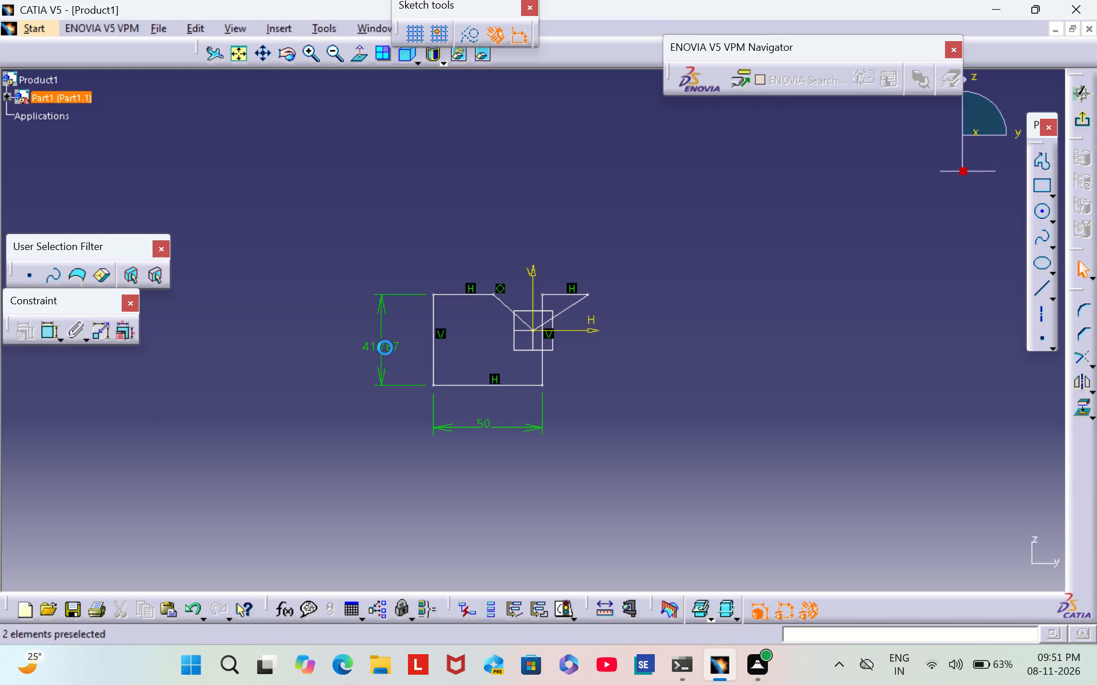
{"action": "key", "text": "BackSpace"}
{"action": "type", "text": "32"}
{"action": "key", "text": "Return"}
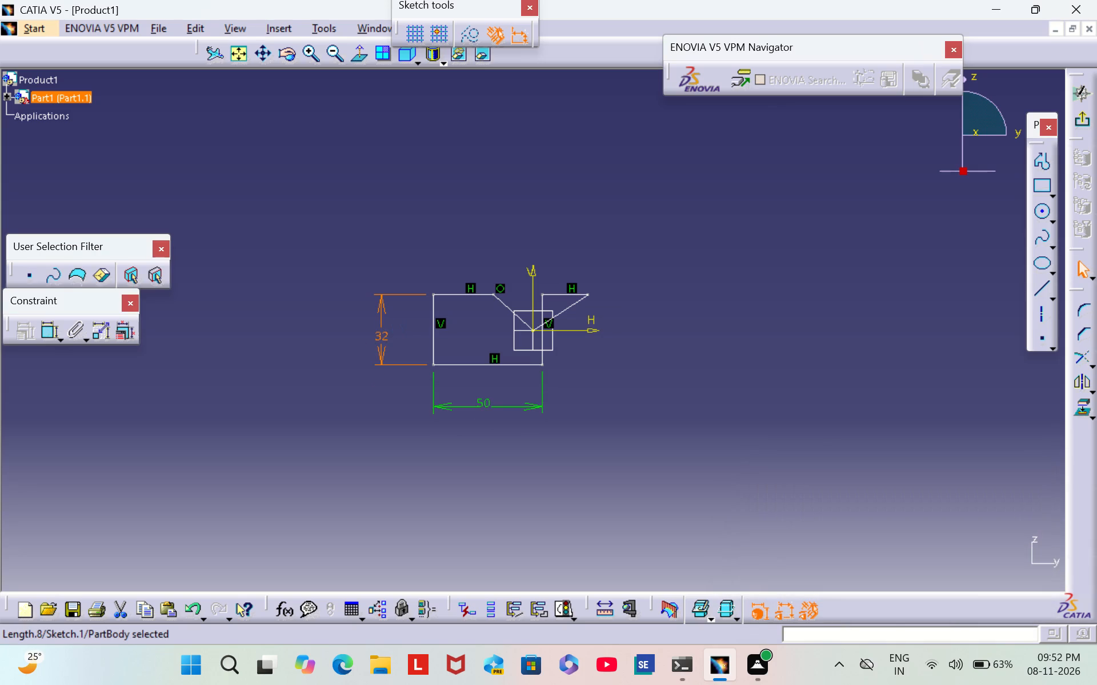
{"action": "left_click", "coordinate": [682, 374]}
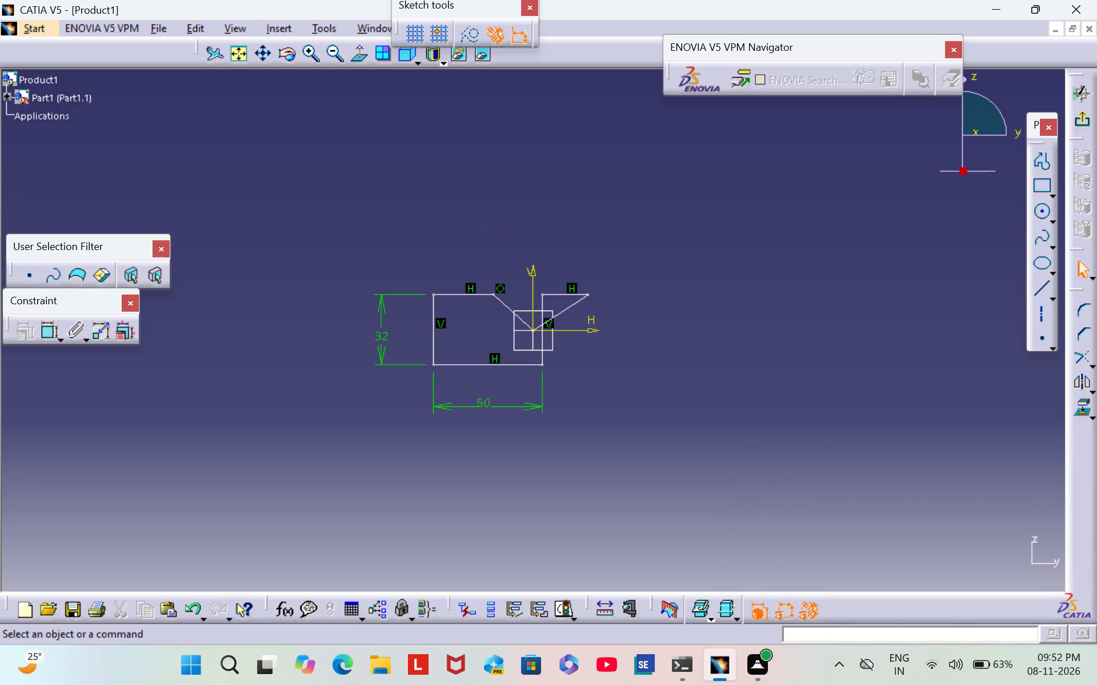
Reposition the notch's right corner and the right vertical edge so the V-notch lies between the profile's two sides.
{"action": "left_click_drag", "start_coordinate": [586, 297], "coordinate": [512, 313]}
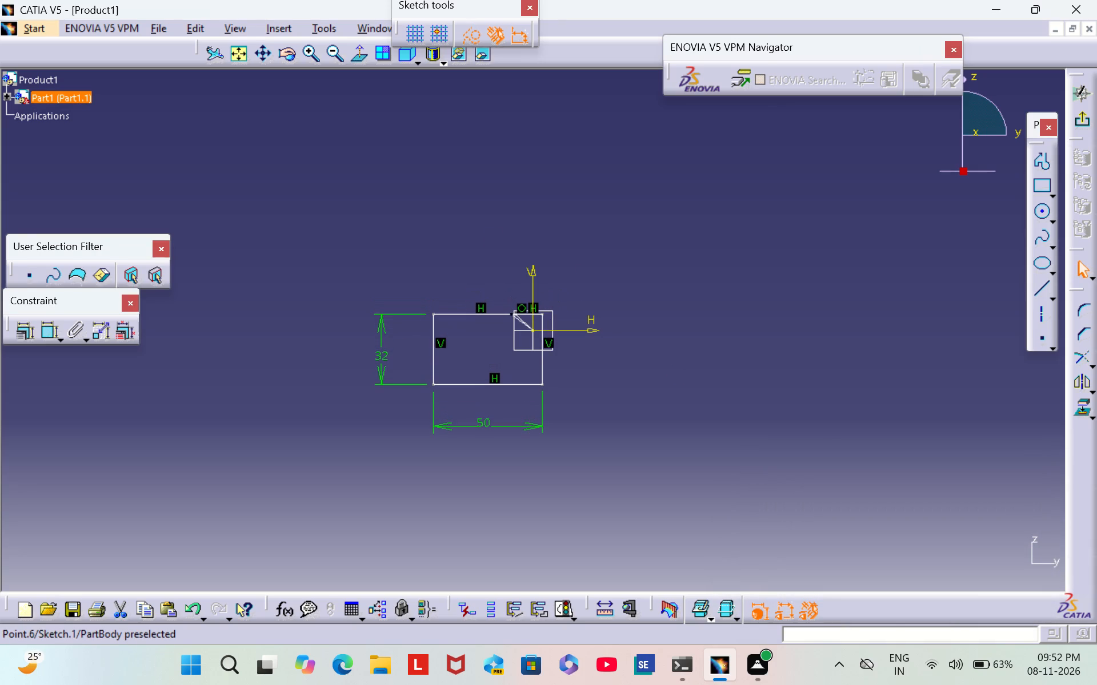
{"action": "left_click_drag", "start_coordinate": [512, 313], "coordinate": [513, 314]}
{"action": "left_click_drag", "start_coordinate": [511, 316], "coordinate": [578, 303]}
{"action": "left_click", "coordinate": [588, 366]}
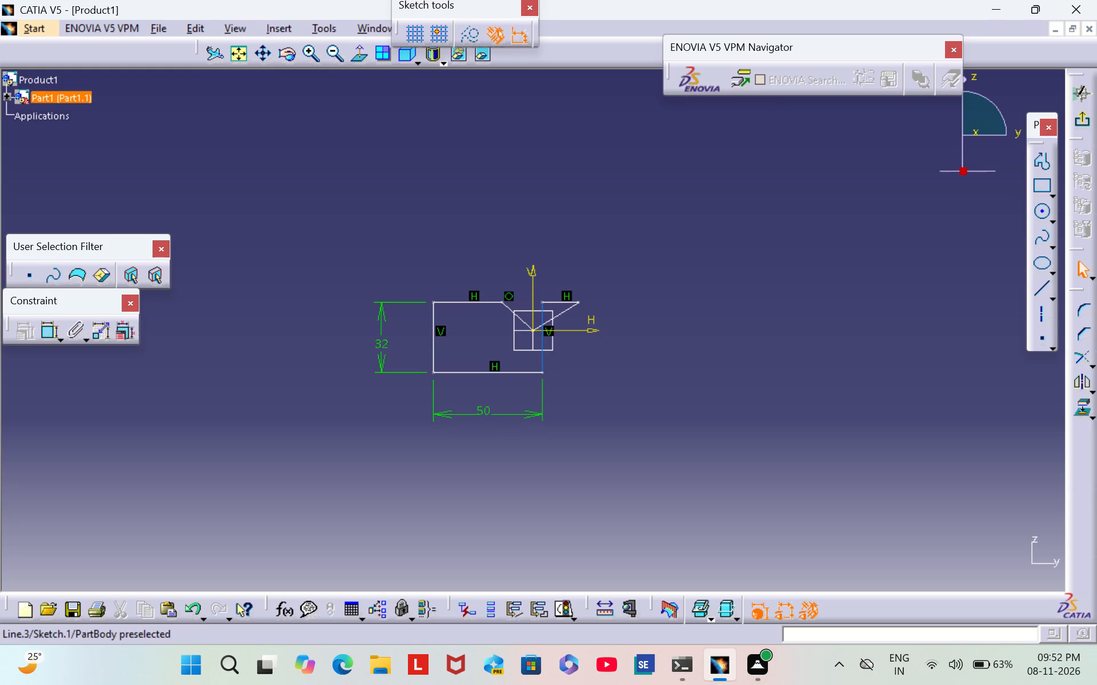
{"action": "left_click_drag", "start_coordinate": [539, 357], "coordinate": [598, 354]}
{"action": "left_click", "coordinate": [677, 369]}
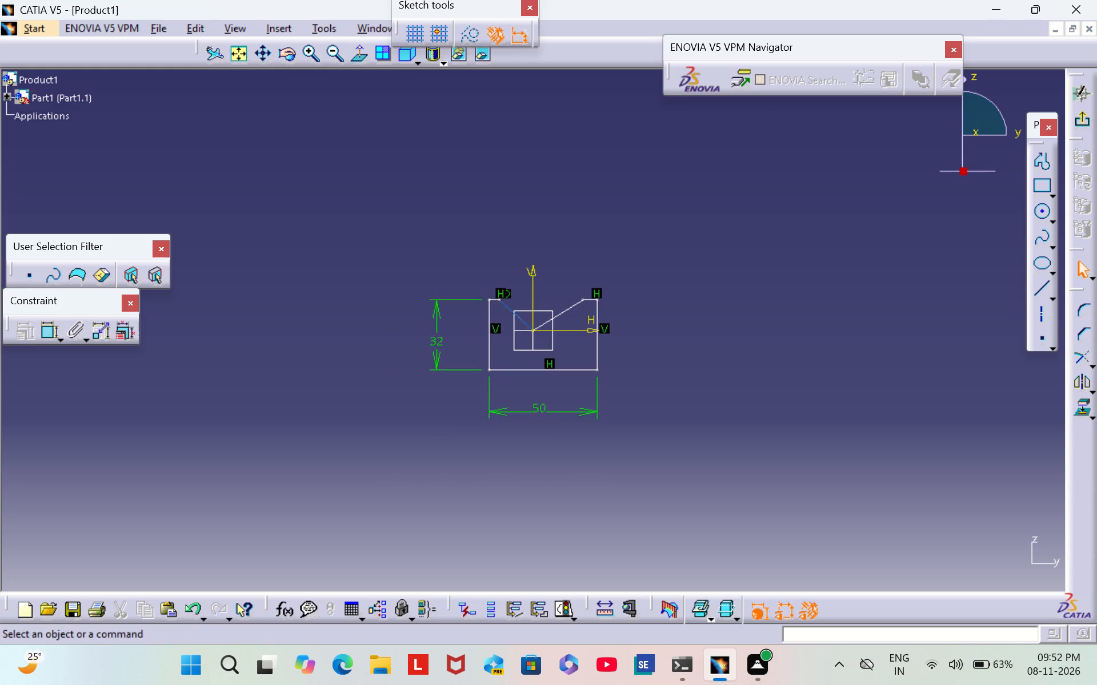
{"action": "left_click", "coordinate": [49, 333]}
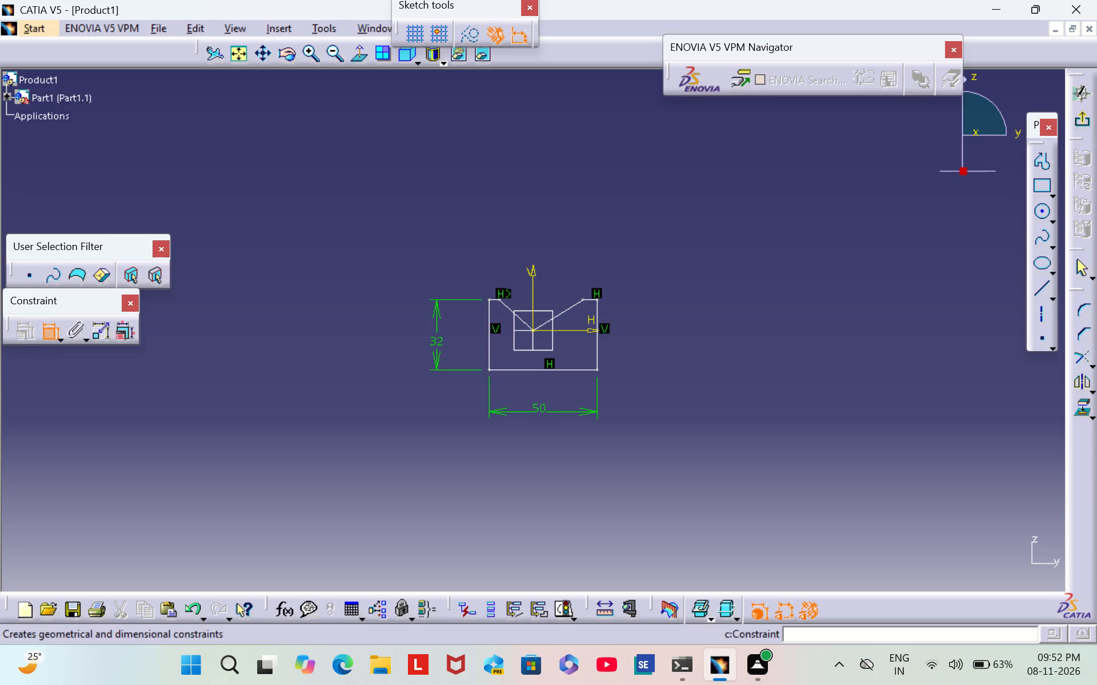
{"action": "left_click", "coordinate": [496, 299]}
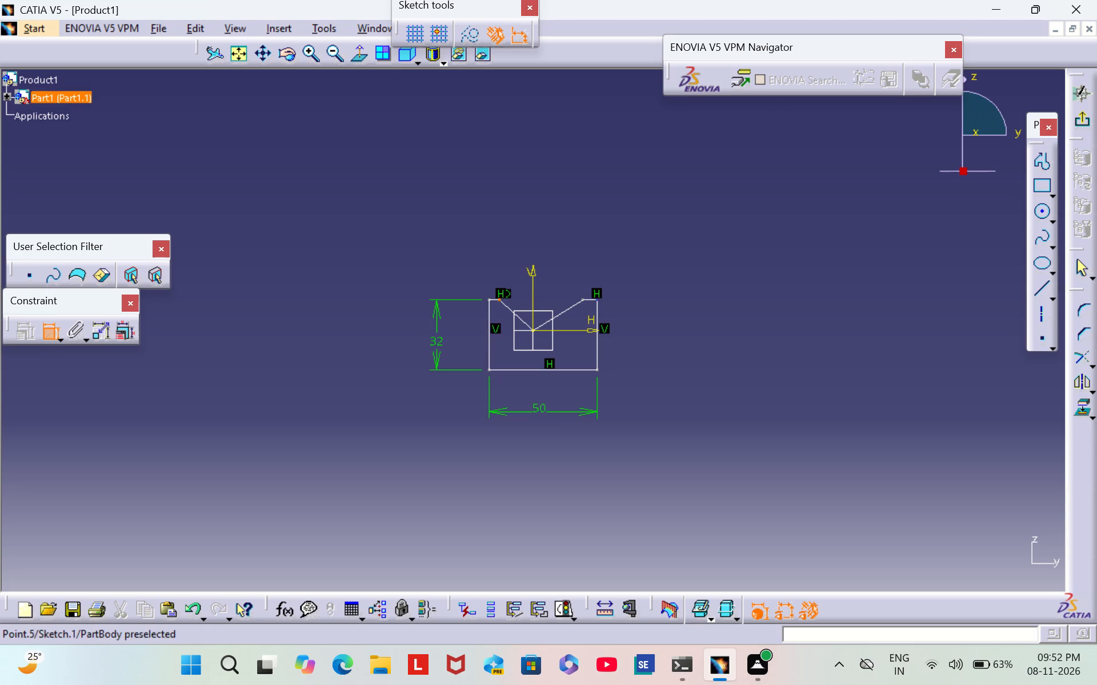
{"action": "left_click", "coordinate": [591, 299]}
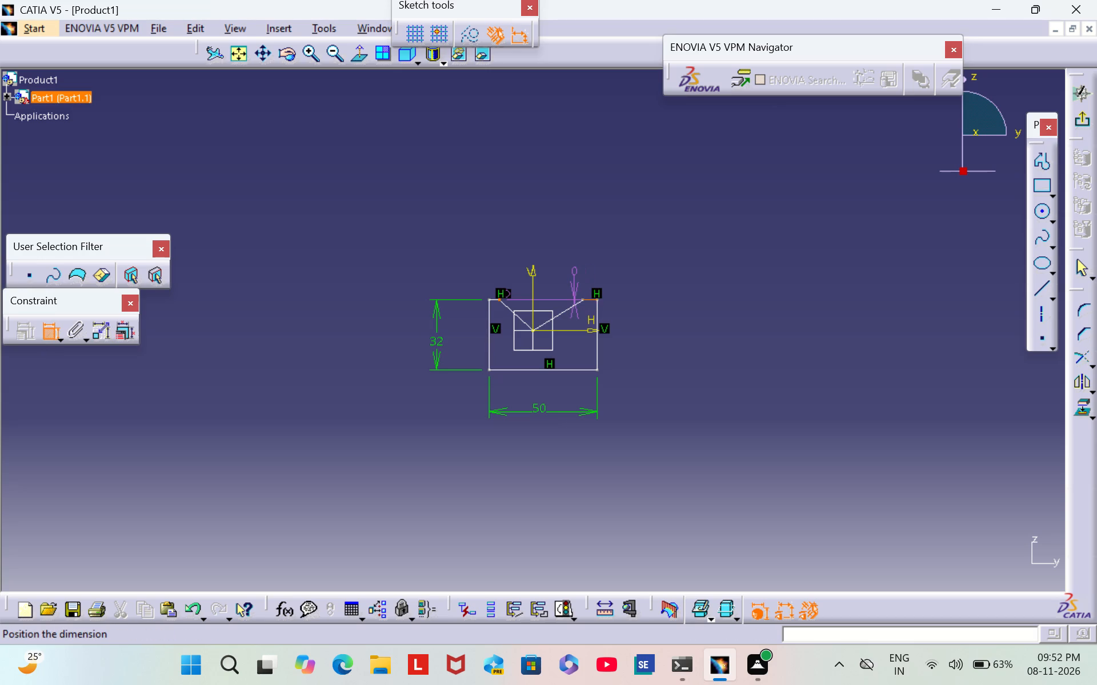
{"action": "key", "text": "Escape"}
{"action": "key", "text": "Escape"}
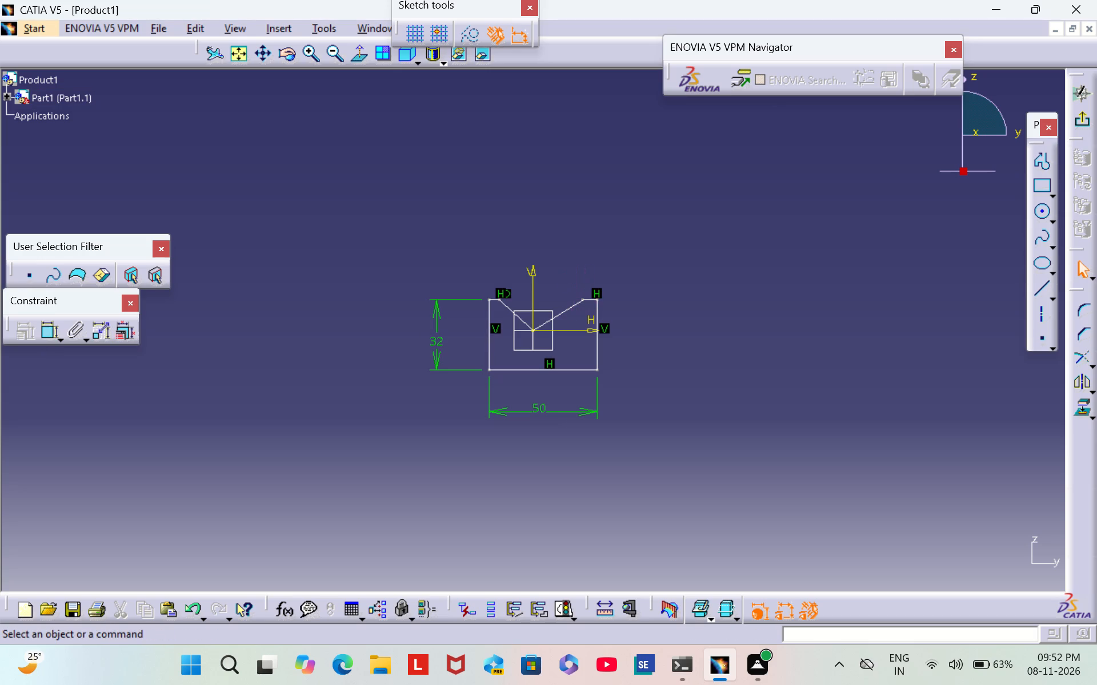
Dimension the short top edge left of the V-notch and set its length to 9 mm.
{"action": "triple_click", "coordinate": [312, 55]}
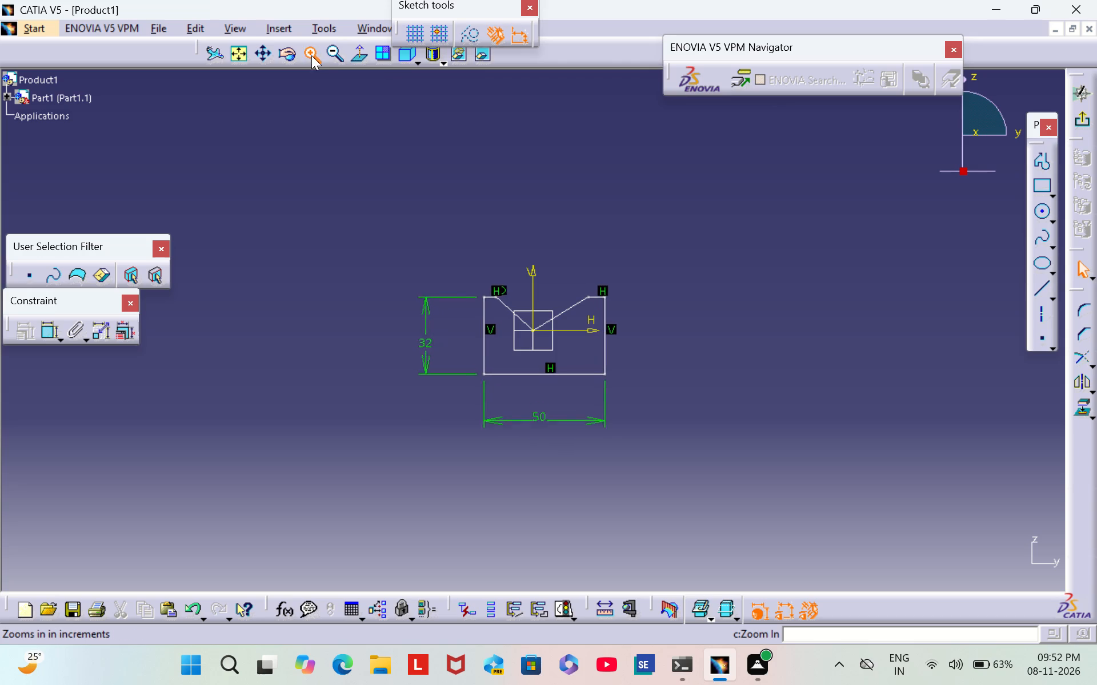
{"action": "triple_click", "coordinate": [311, 55]}
{"action": "left_click", "coordinate": [41, 336]}
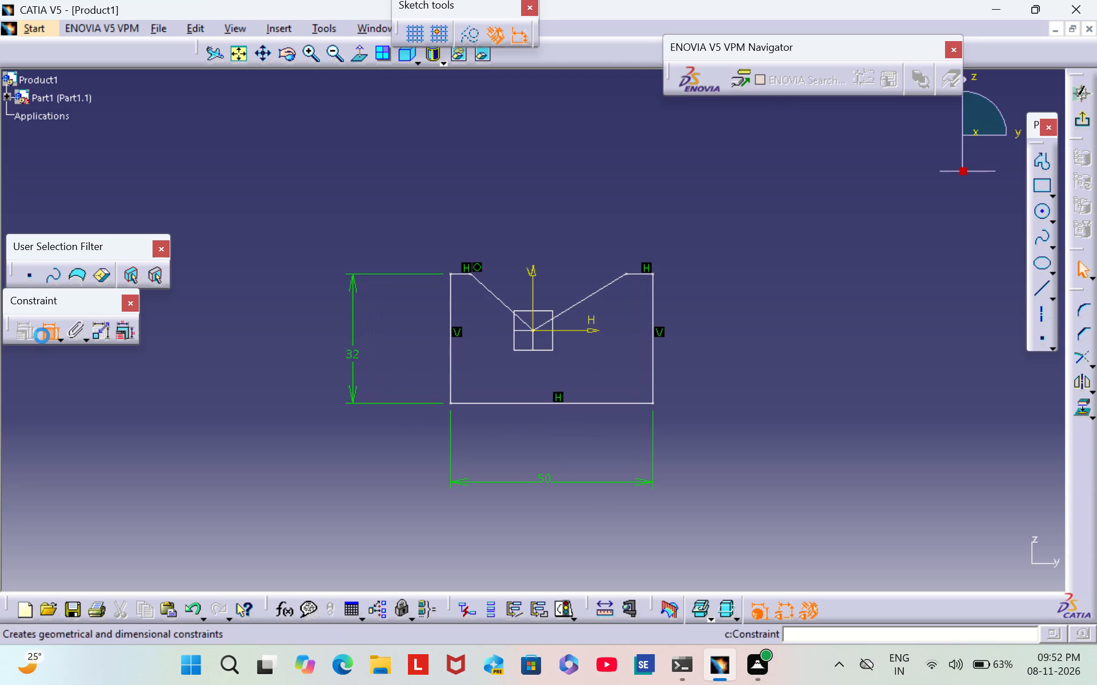
{"action": "left_click", "coordinate": [459, 274]}
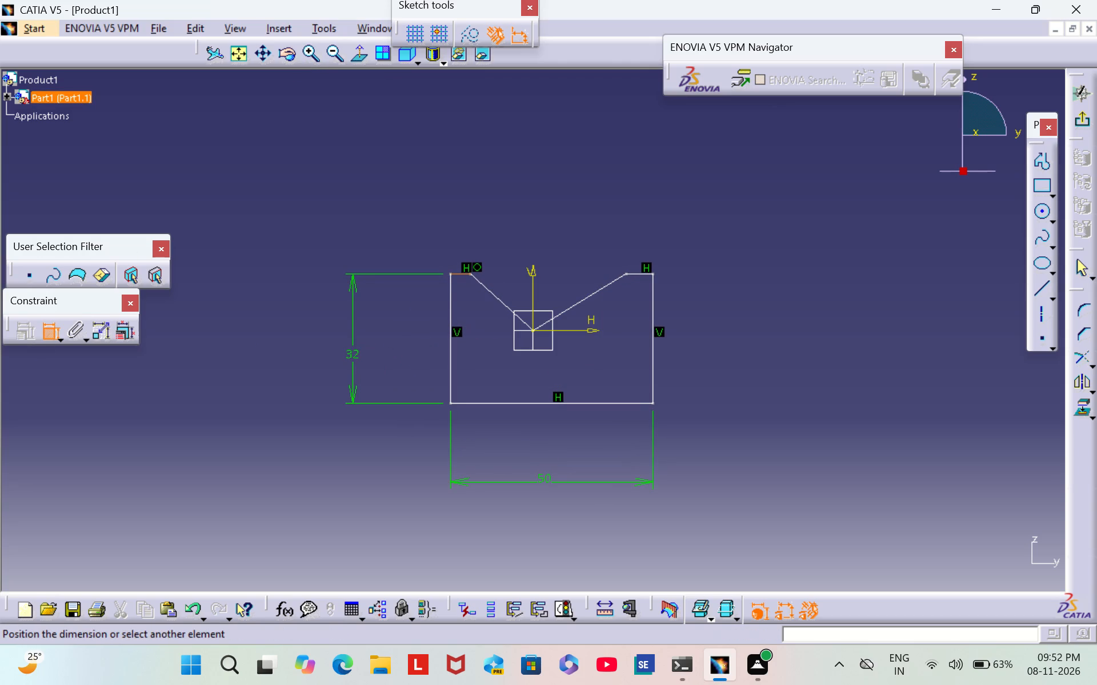
{"action": "left_click", "coordinate": [457, 233]}
{"action": "double_click", "coordinate": [457, 225]}
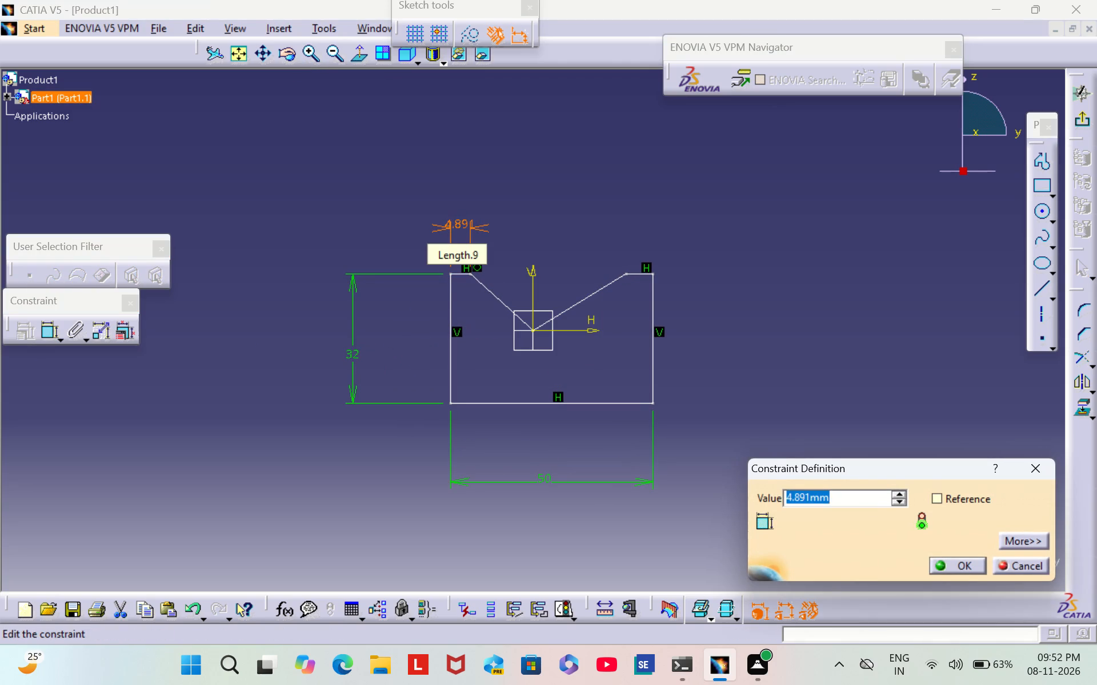
{"action": "key", "text": "BackSpace"}
{"action": "key", "text": "9"}
{"action": "key", "text": "Return"}
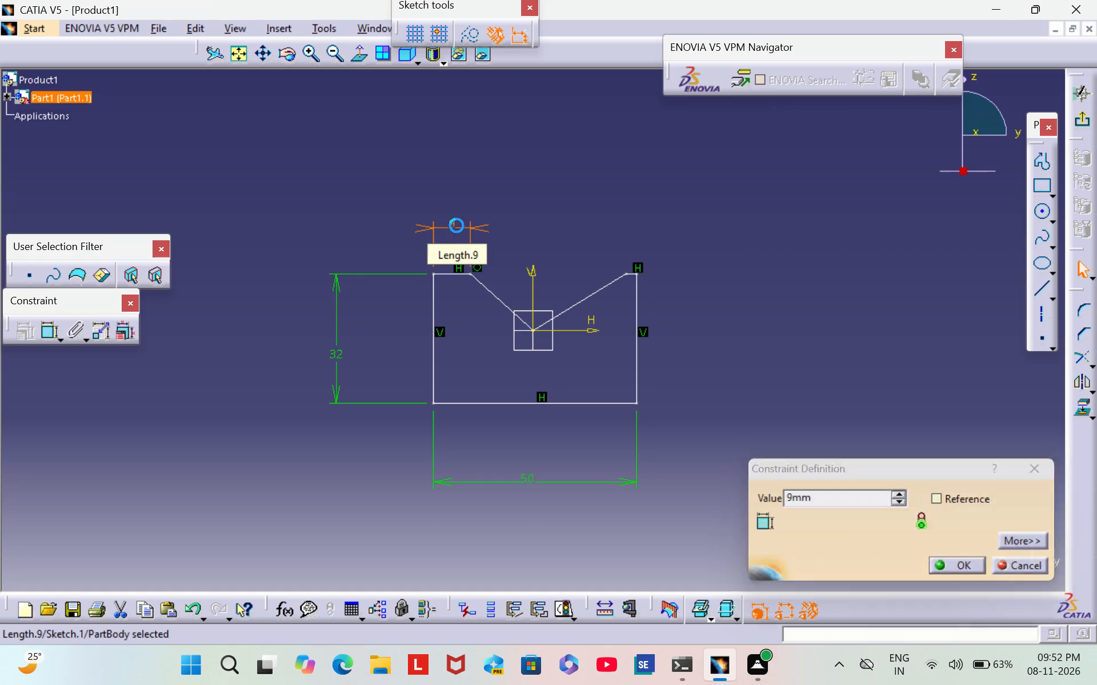
{"action": "left_click", "coordinate": [521, 209]}
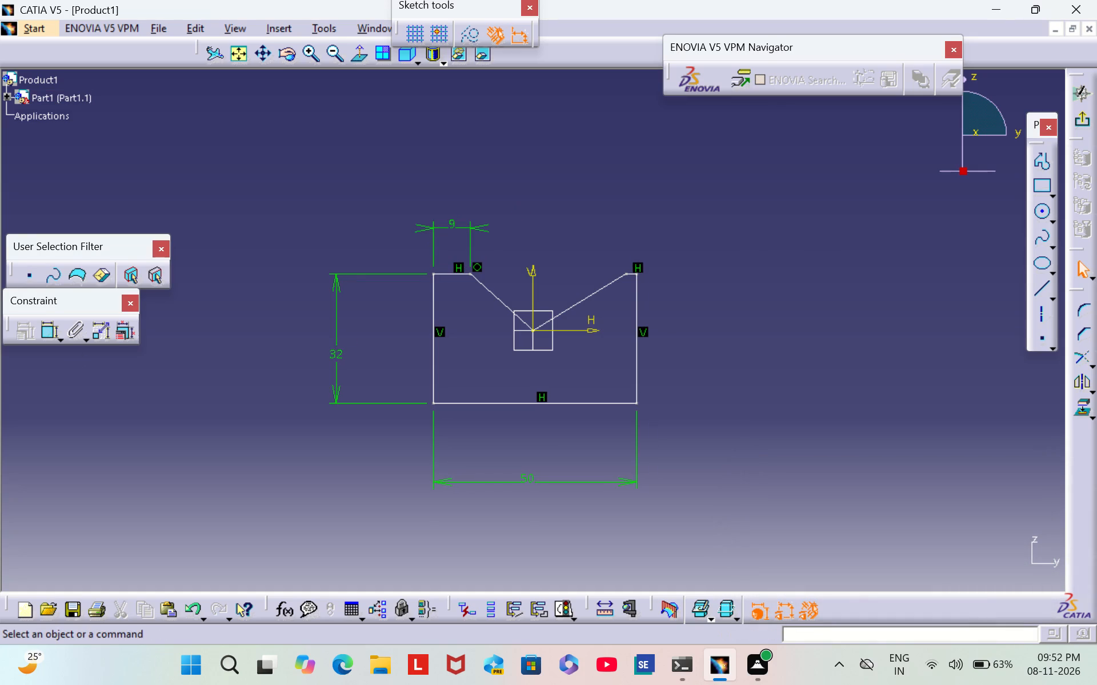
Dimension the short top edge right of the V-notch and set its length to 9 mm.
{"action": "left_click", "coordinate": [46, 338]}
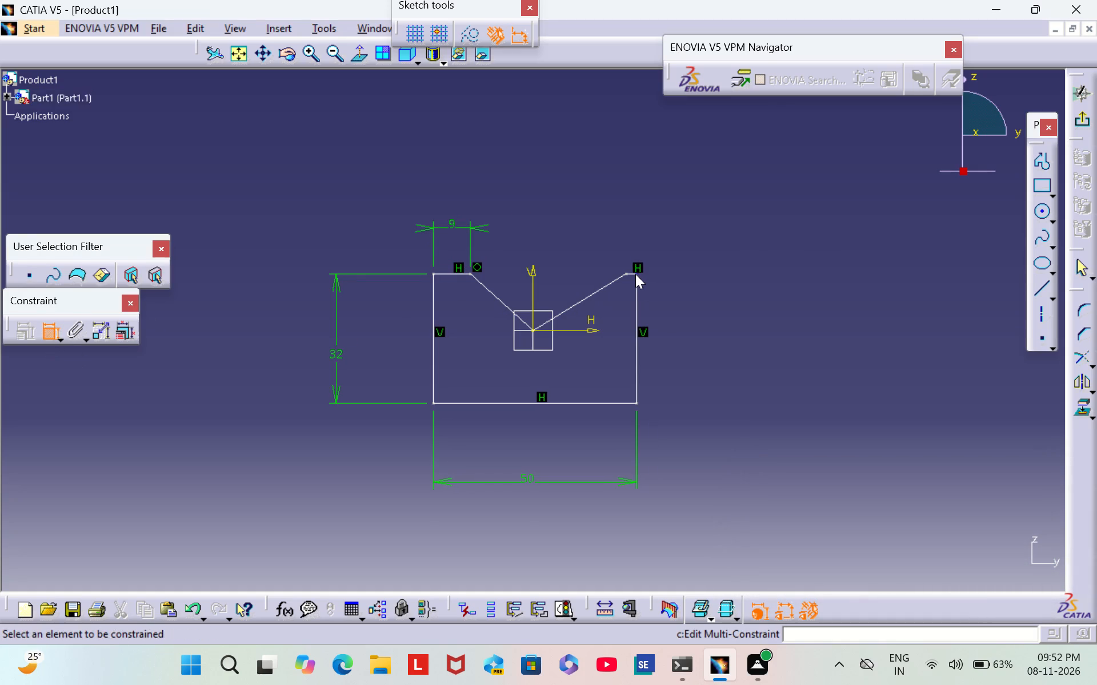
{"action": "left_click", "coordinate": [631, 272]}
{"action": "left_click", "coordinate": [626, 229]}
{"action": "left_click", "coordinate": [615, 228]}
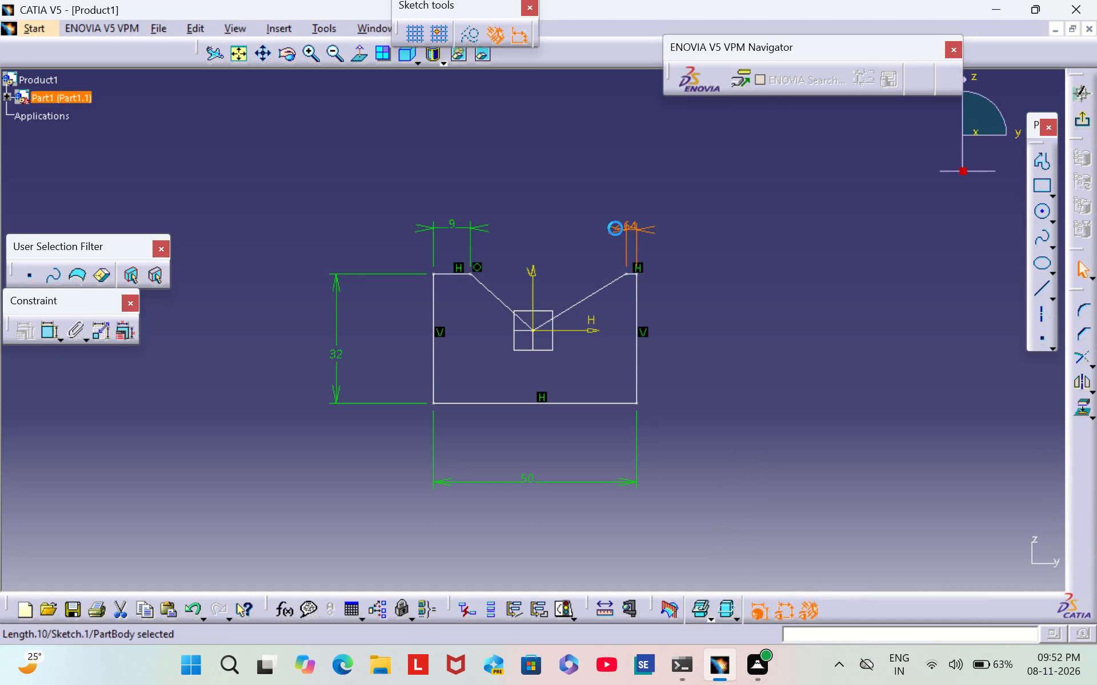
{"action": "double_click", "coordinate": [616, 231]}
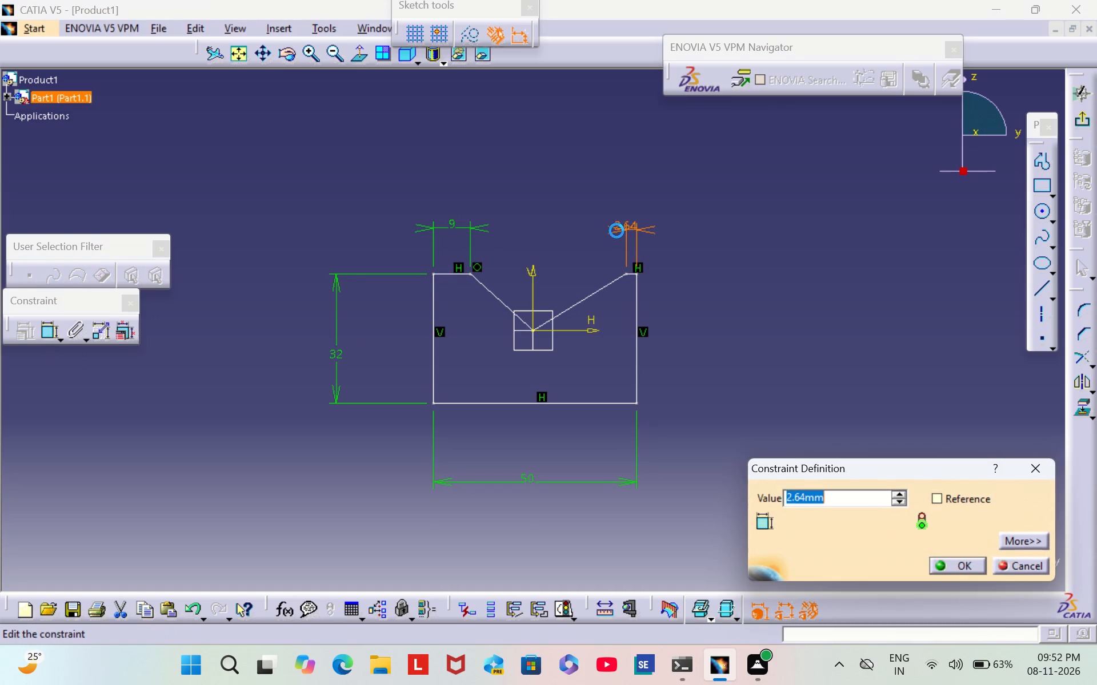
{"action": "key", "text": "BackSpace"}
{"action": "key", "text": "9"}
{"action": "key", "text": "Return"}
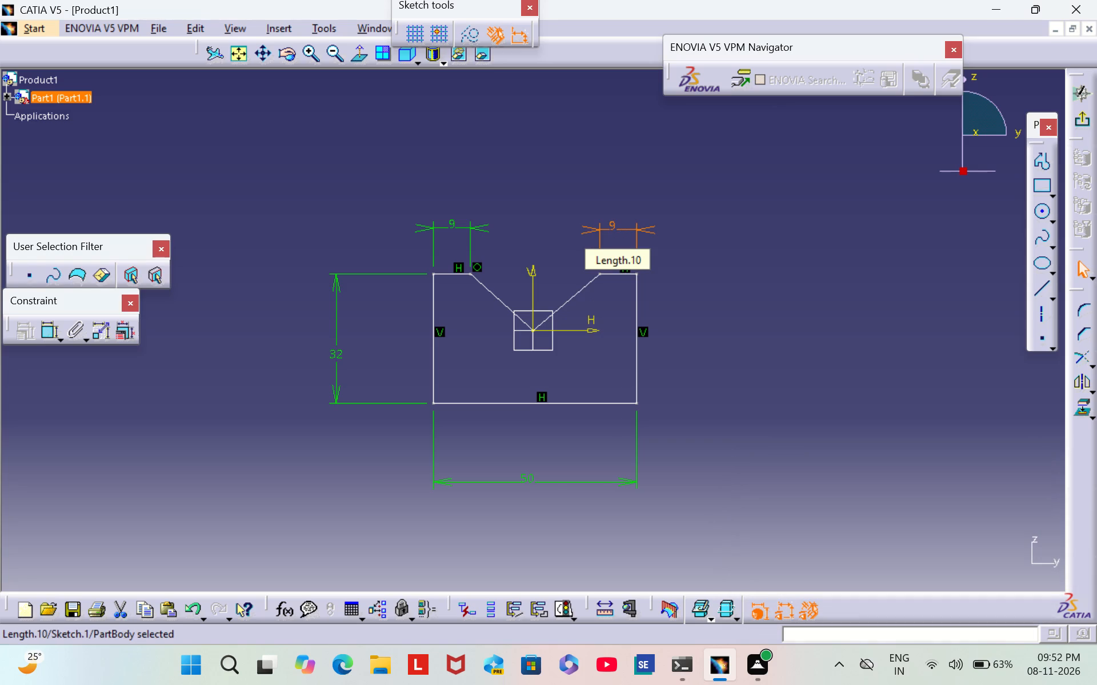
{"action": "left_click", "coordinate": [717, 253]}
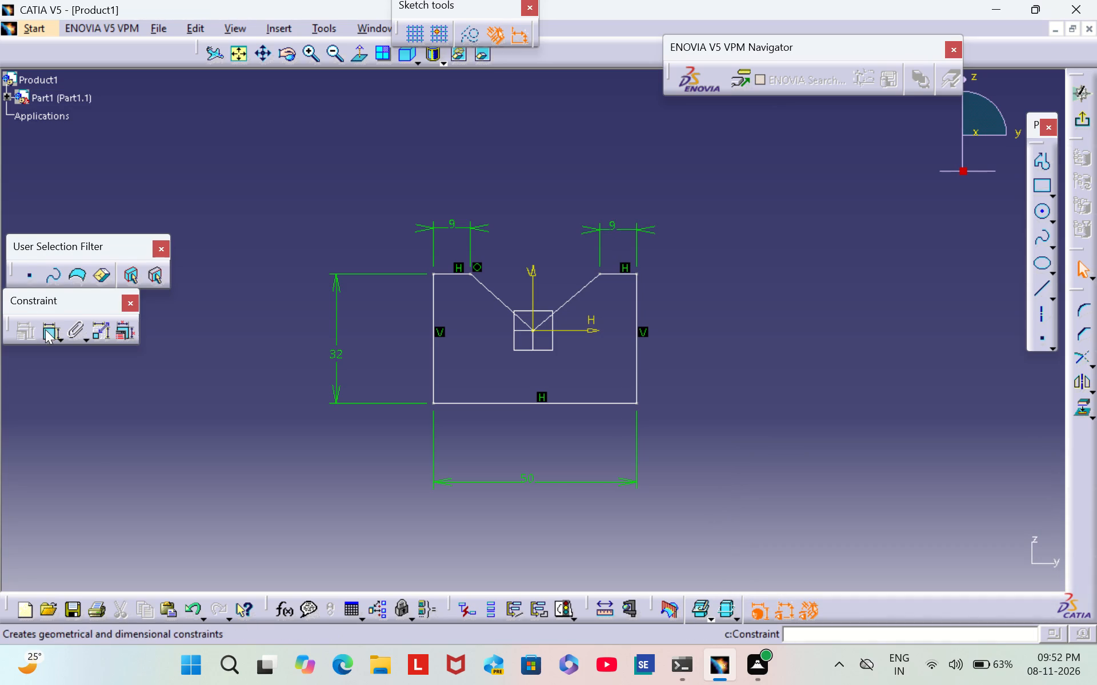
Dimension the distance from the V-notch's vertex at the origin to the profile's bottom edge and set it to 16 mm.
{"action": "double_click", "coordinate": [46, 333]}
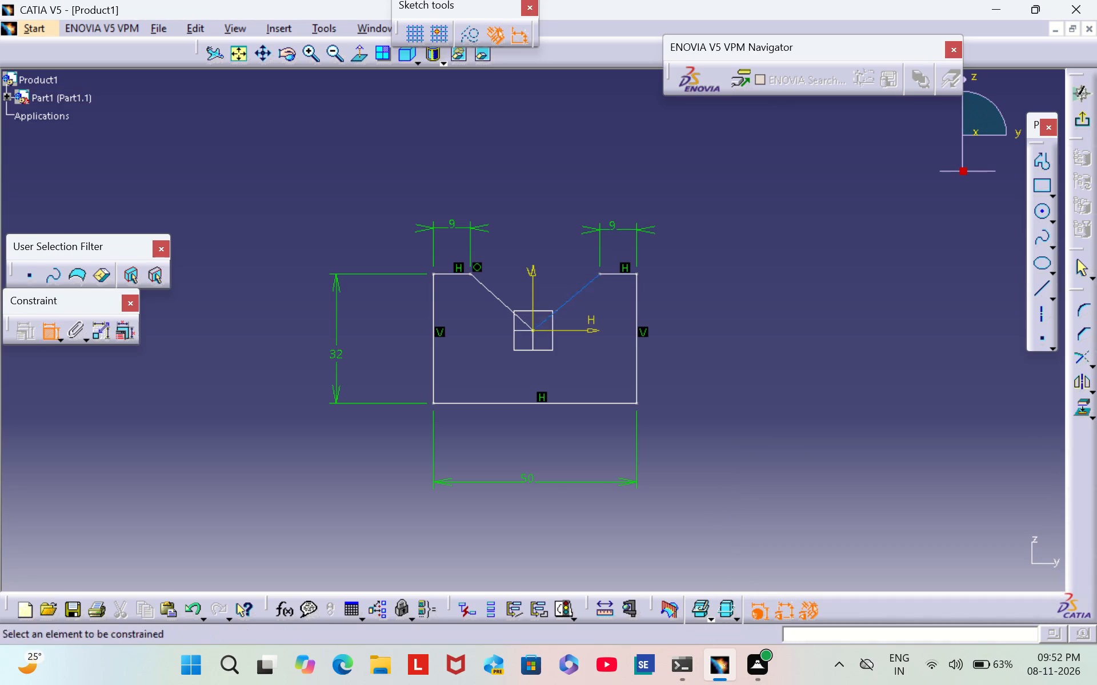
{"action": "left_click", "coordinate": [531, 333]}
{"action": "left_click", "coordinate": [537, 402]}
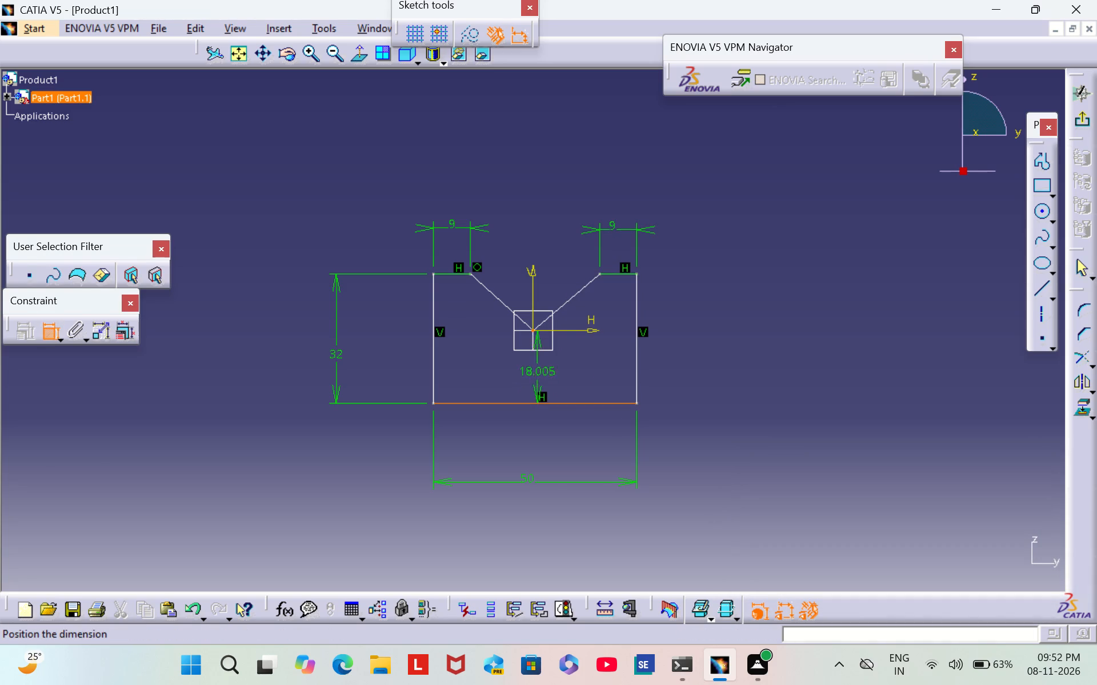
{"action": "left_click", "coordinate": [576, 367]}
{"action": "left_click", "coordinate": [566, 358]}
{"action": "double_click", "coordinate": [575, 360]}
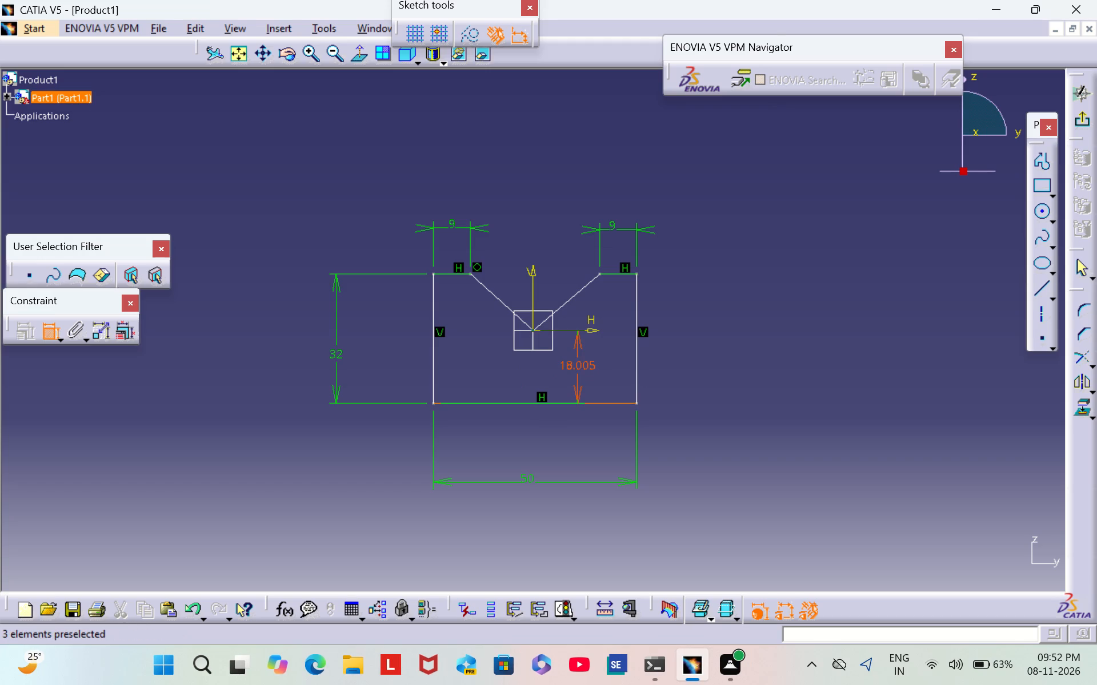
{"action": "key", "text": "BackSpace"}
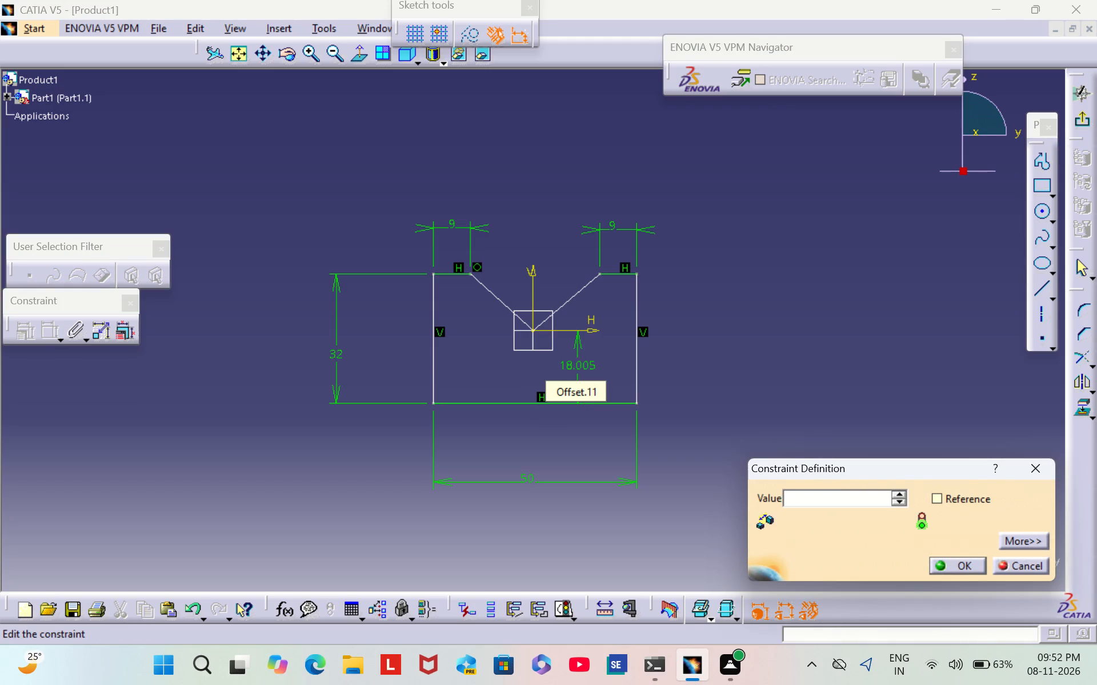
{"action": "type", "text": "16"}
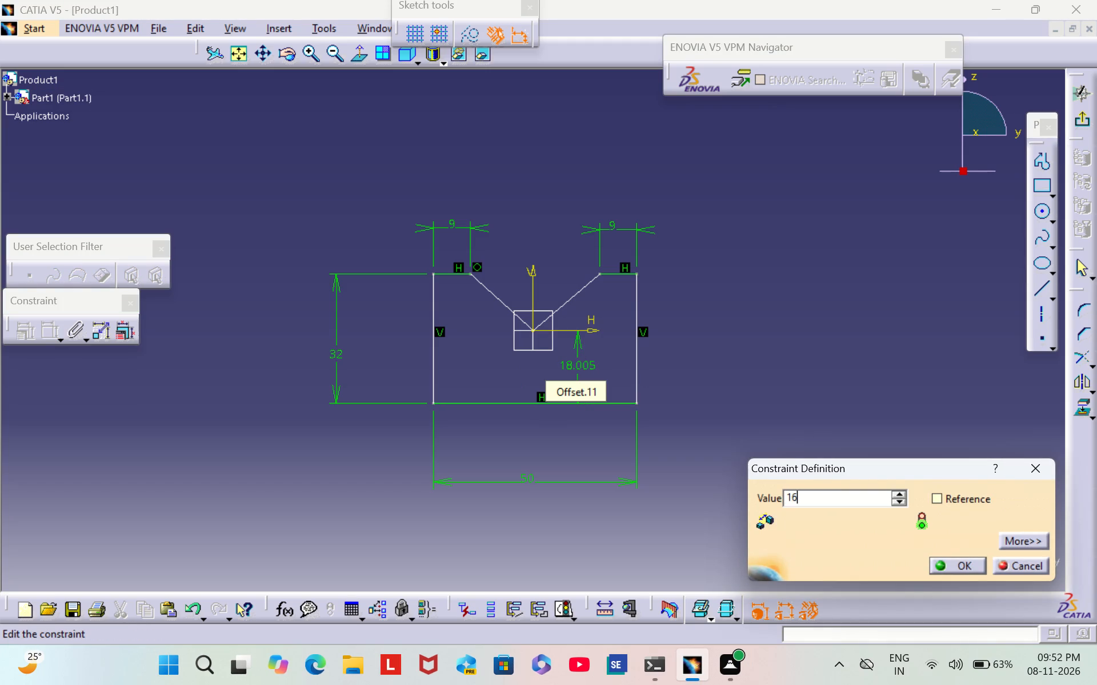
{"action": "key", "text": "Return"}
{"action": "left_click", "coordinate": [692, 342]}
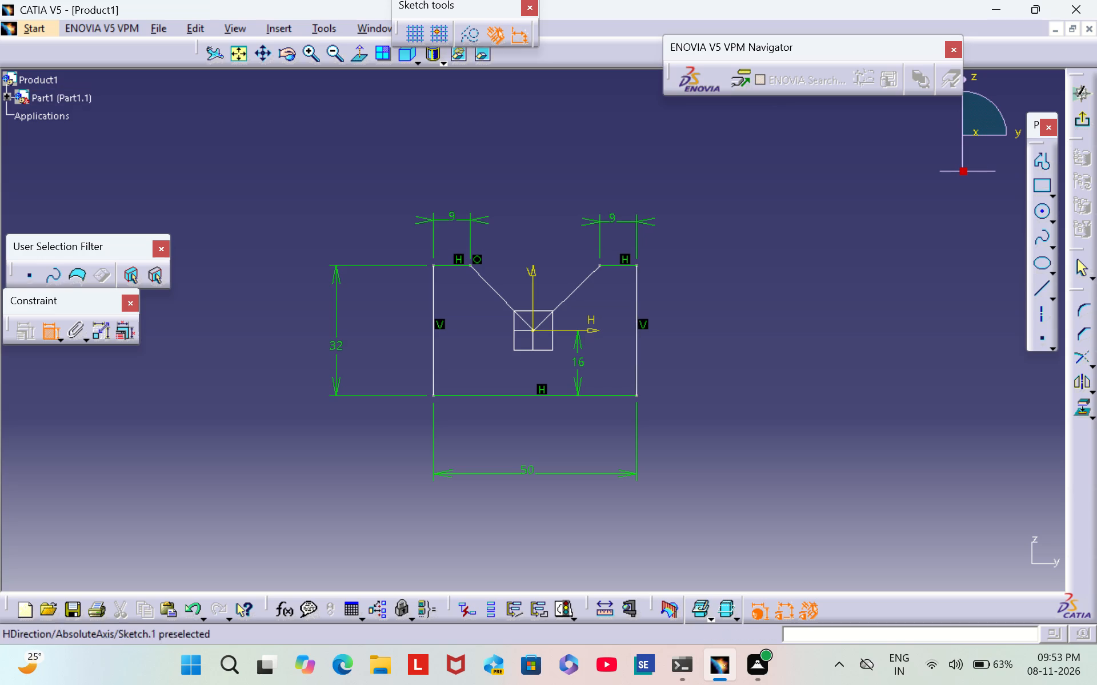
Make the two endpoints of the profile's right vertical edge symmetric about the sketch's horizontal axis.
{"action": "left_click", "coordinate": [637, 265]}
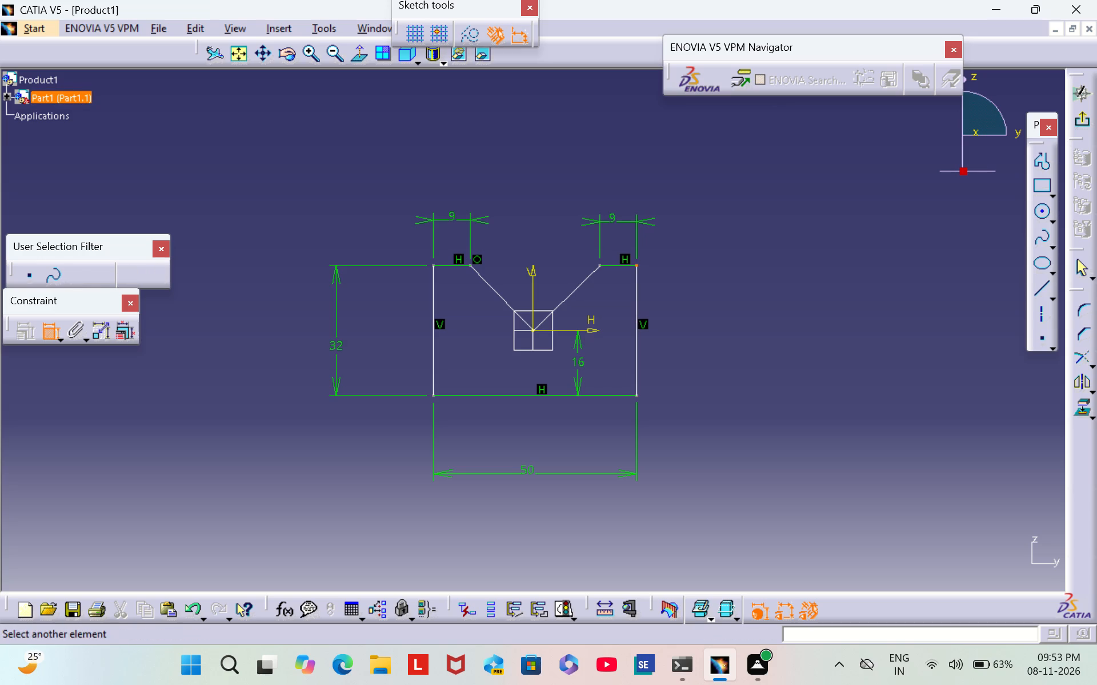
{"action": "left_click", "coordinate": [638, 397]}
{"action": "right_click", "coordinate": [648, 349]}
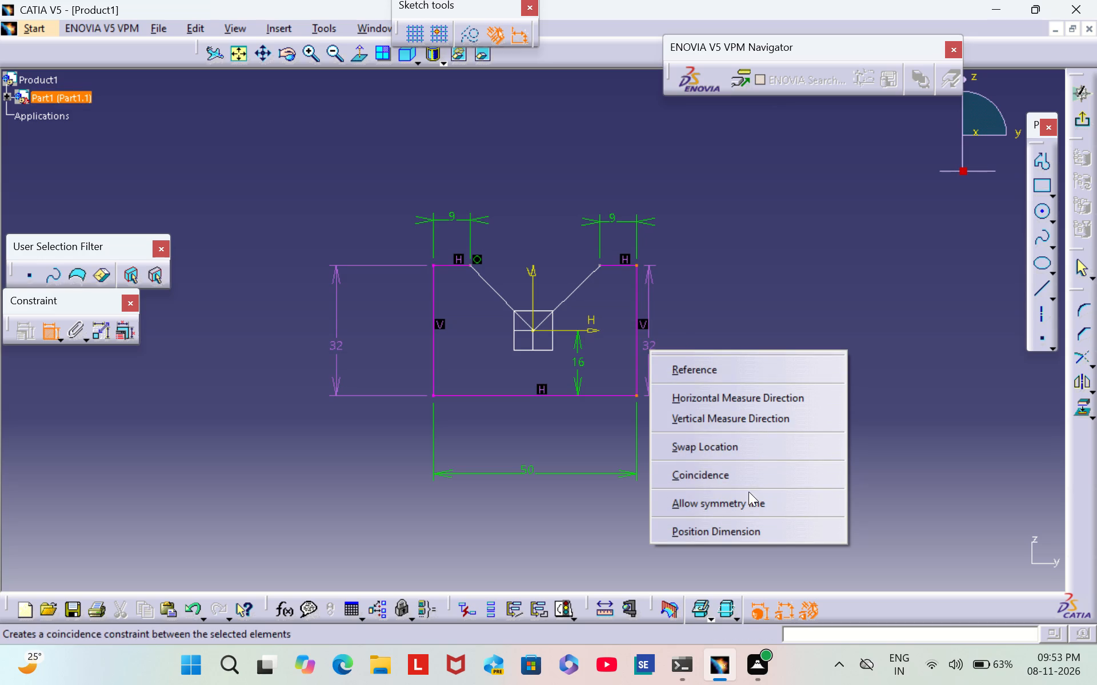
{"action": "left_click", "coordinate": [745, 503]}
{"action": "left_click", "coordinate": [585, 331]}
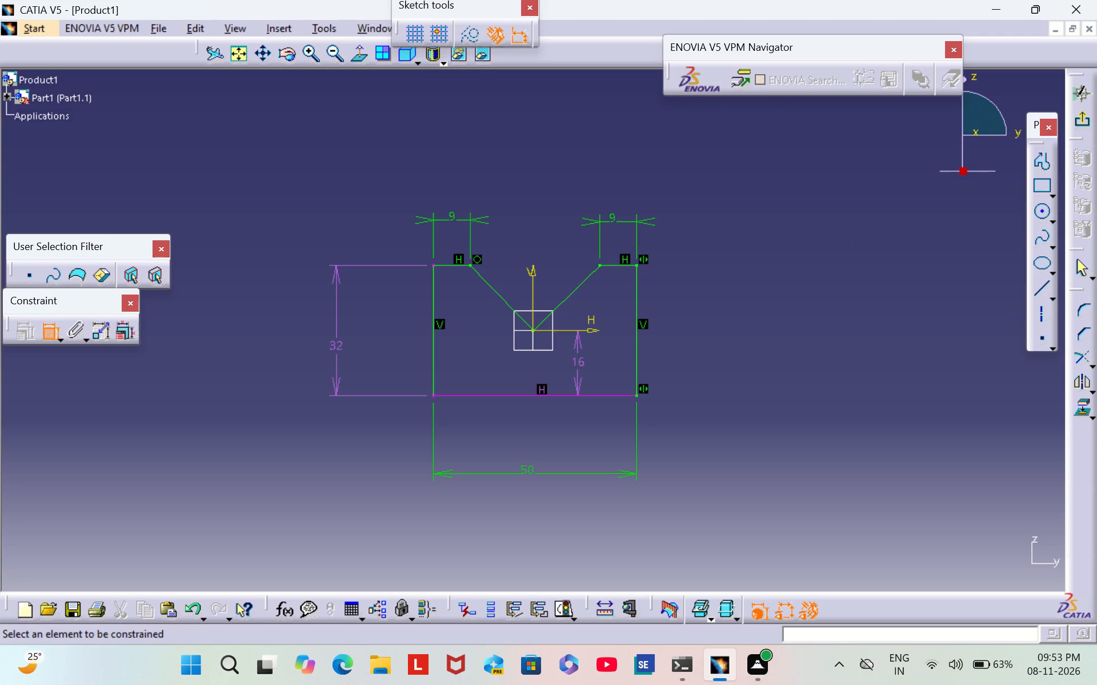
Delete the redundant 32 mm height dimension from the profile's left vertical edge.
{"action": "right_click", "coordinate": [338, 346]}
{"action": "left_click", "coordinate": [471, 631]}
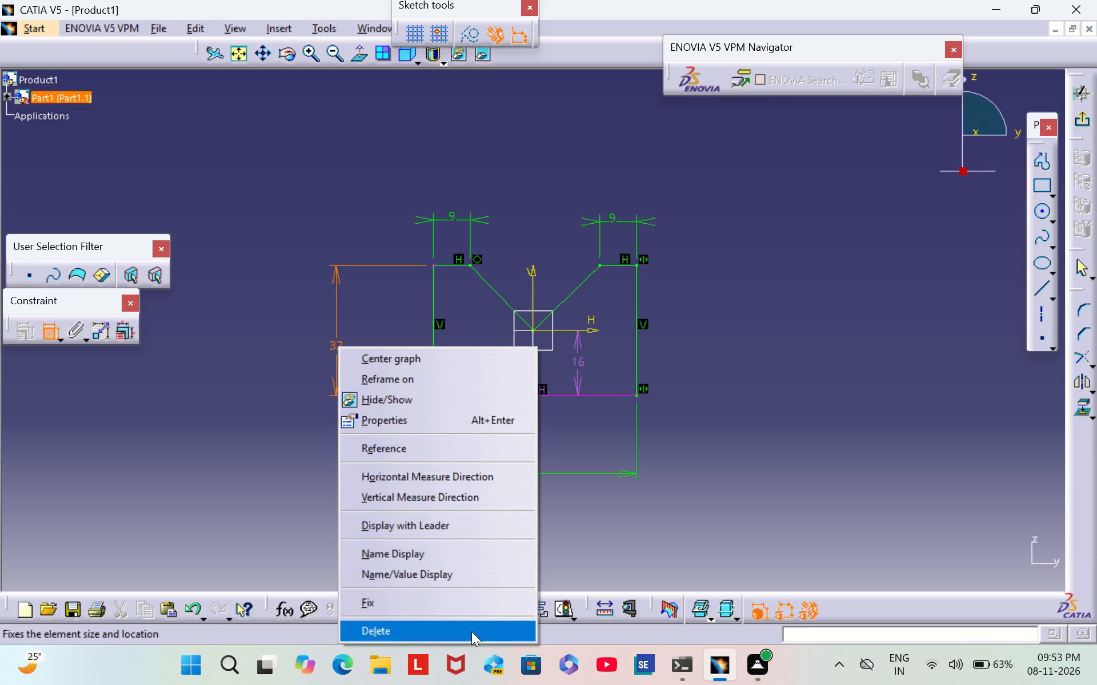
{"action": "left_click", "coordinate": [771, 341]}
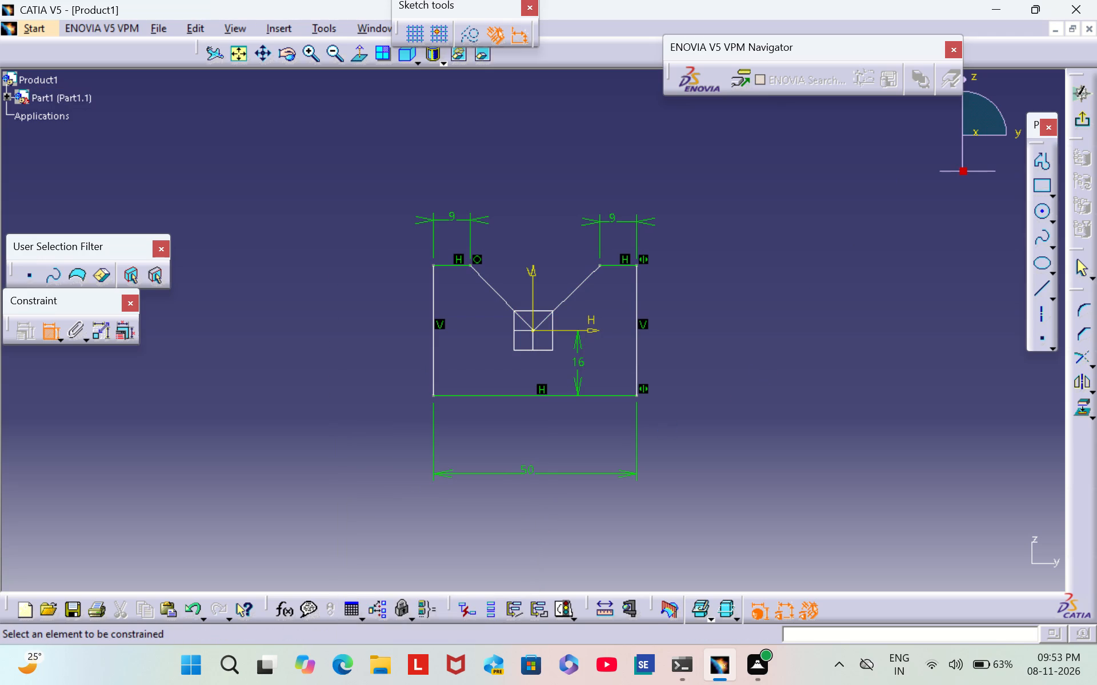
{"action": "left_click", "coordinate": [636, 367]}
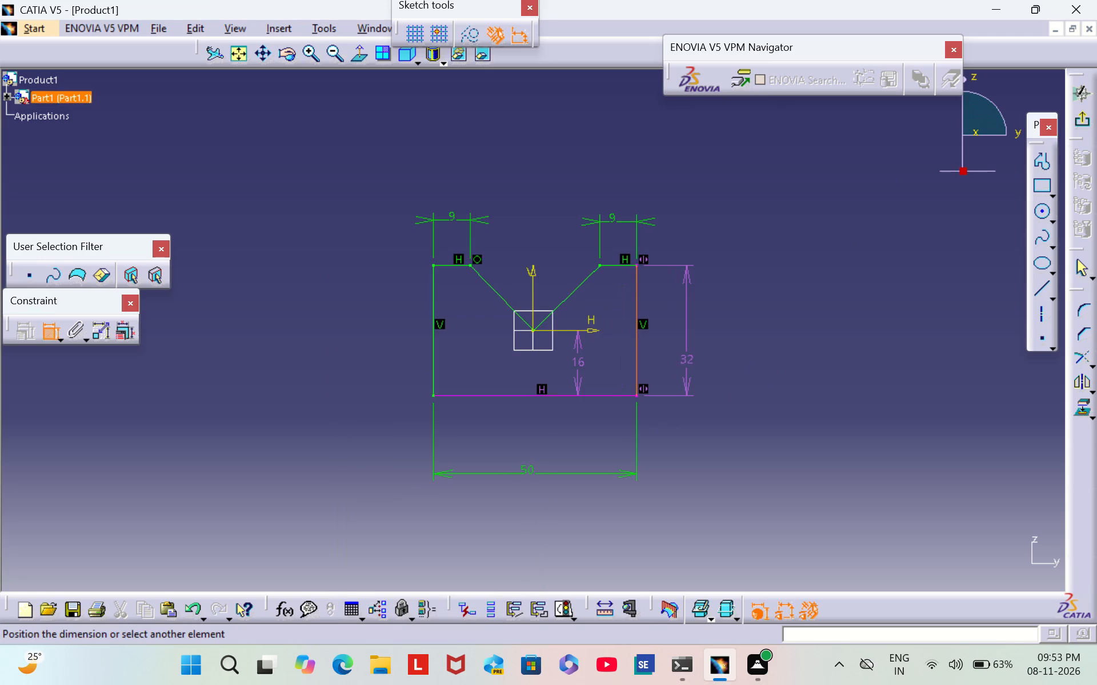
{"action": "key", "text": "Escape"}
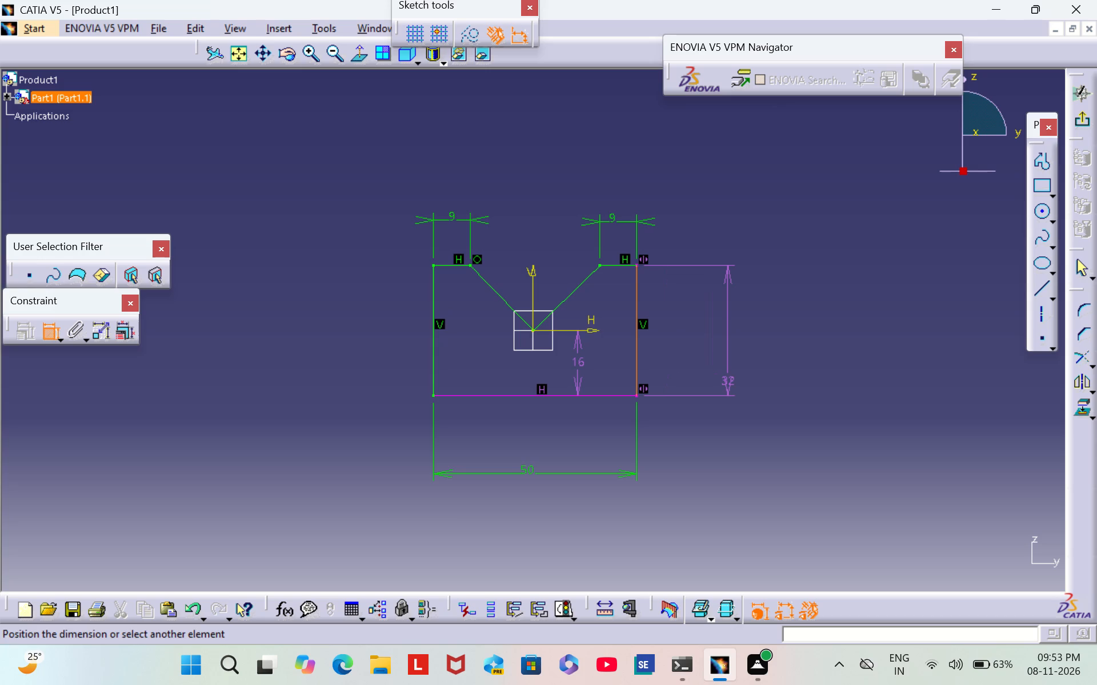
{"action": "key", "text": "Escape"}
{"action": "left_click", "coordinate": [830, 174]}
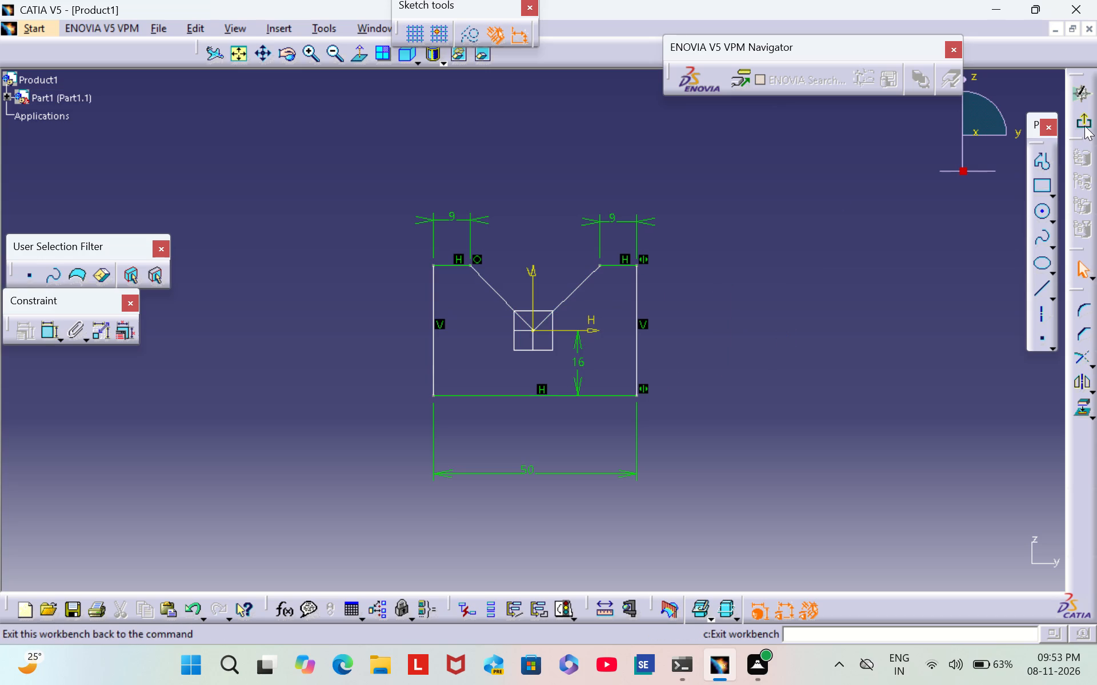
Exit the sketch and extrude the notched profile into a pad 45 mm long.
{"action": "left_click", "coordinate": [1084, 124]}
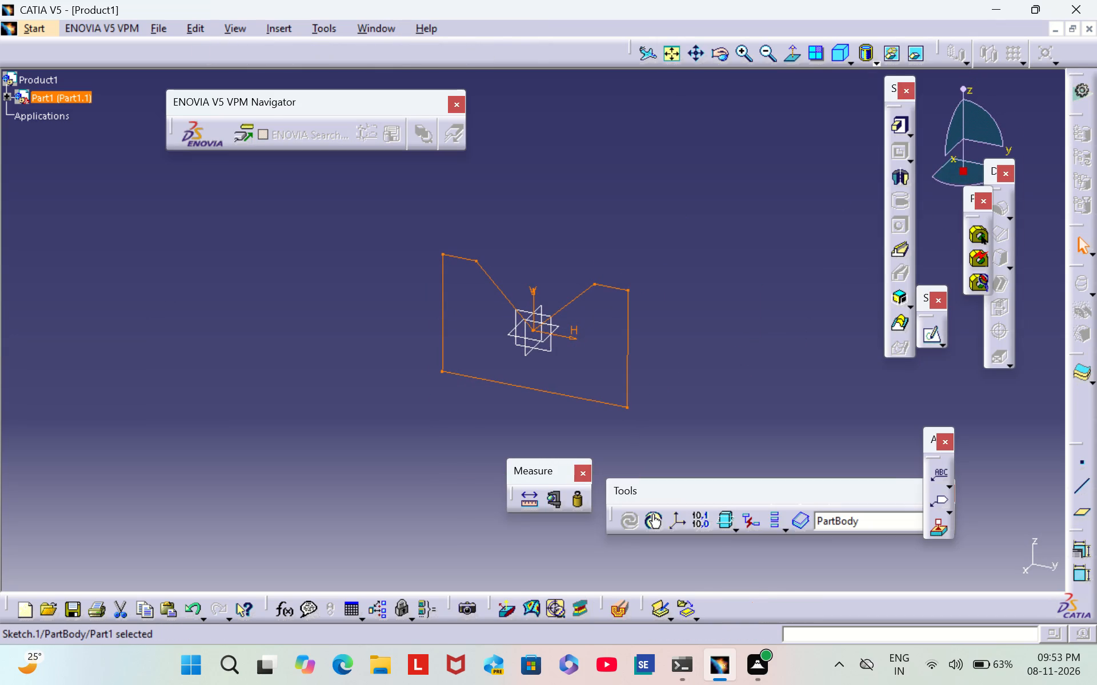
{"action": "left_click", "coordinate": [899, 121]}
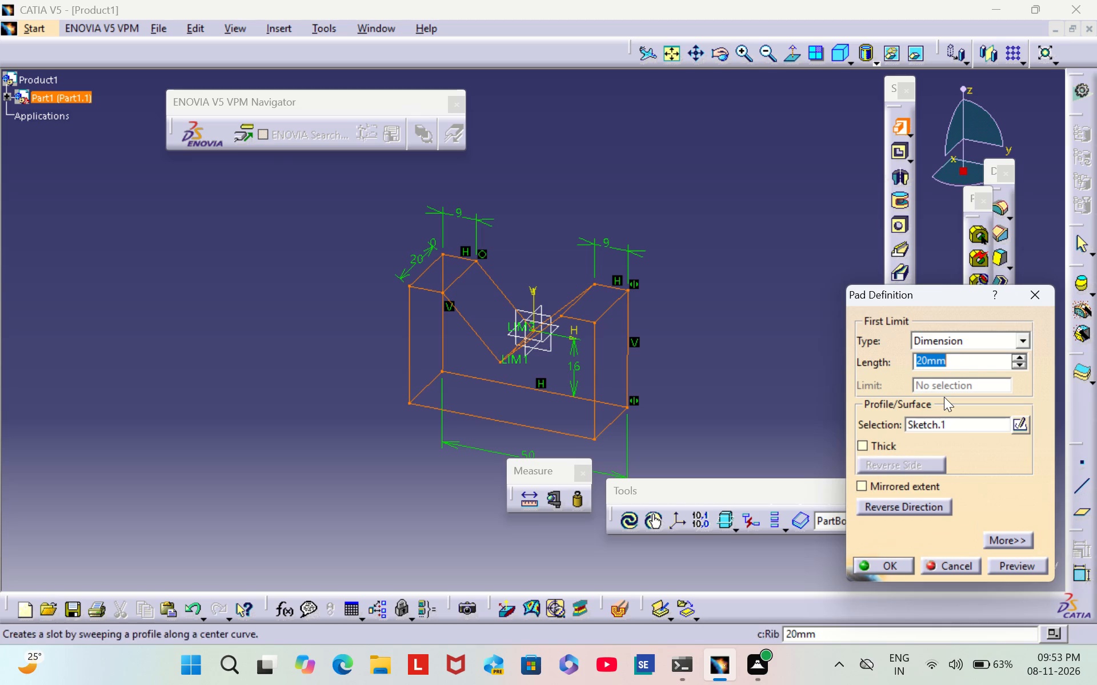
{"action": "key", "text": "BackSpace"}
{"action": "type", "text": "45"}
{"action": "key", "text": "Return"}
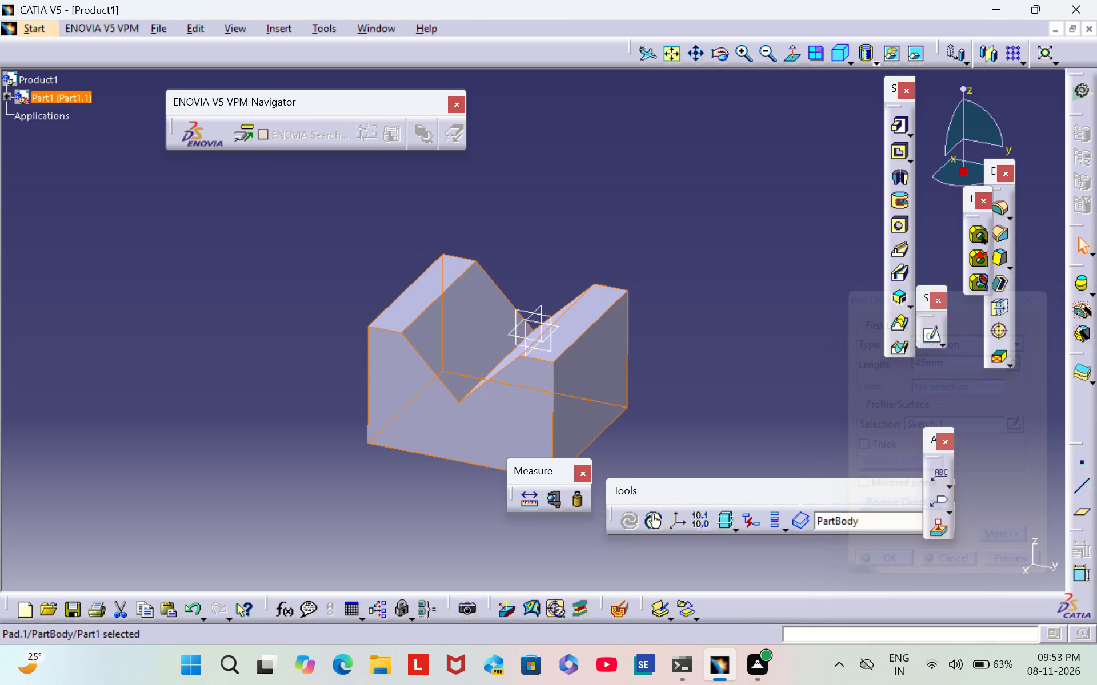
{"action": "left_click", "coordinate": [803, 362]}
Open a new sketch on the block's rear V-notched end face, the one lying on the yz plane.
{"action": "scroll", "coordinate": [702, 340], "scroll_direction": "down", "scroll_amount": 1}
{"action": "middle_click_drag", "start_coordinate": [709, 335], "coordinate": [580, 392]}
{"action": "right_click_drag", "start_coordinate": [710, 333], "coordinate": [580, 392]}
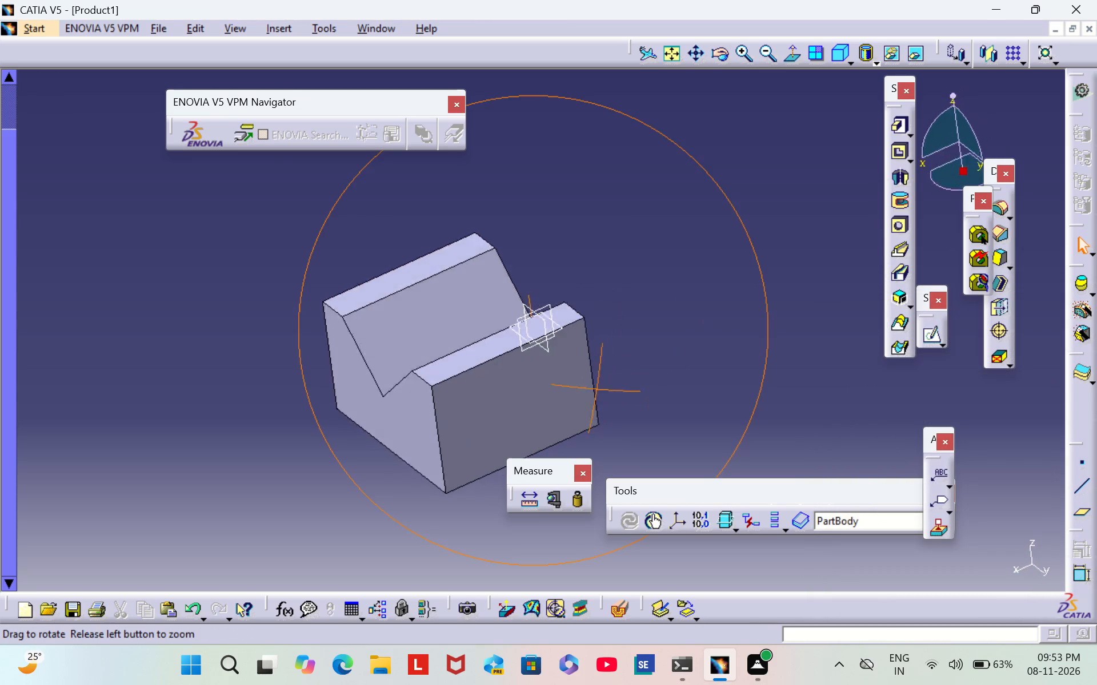
{"action": "right_click_drag", "start_coordinate": [580, 392], "coordinate": [375, 448]}
{"action": "middle_click_drag", "start_coordinate": [580, 392], "coordinate": [375, 448]}
{"action": "left_click", "coordinate": [531, 402]}
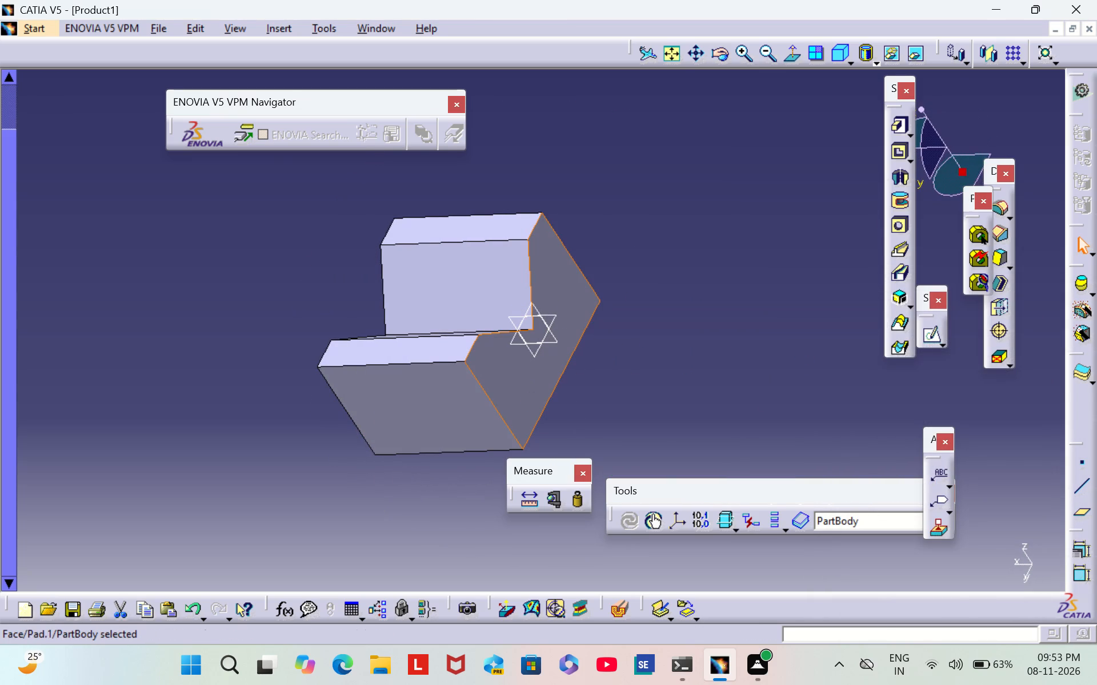
{"action": "left_click", "coordinate": [927, 339]}
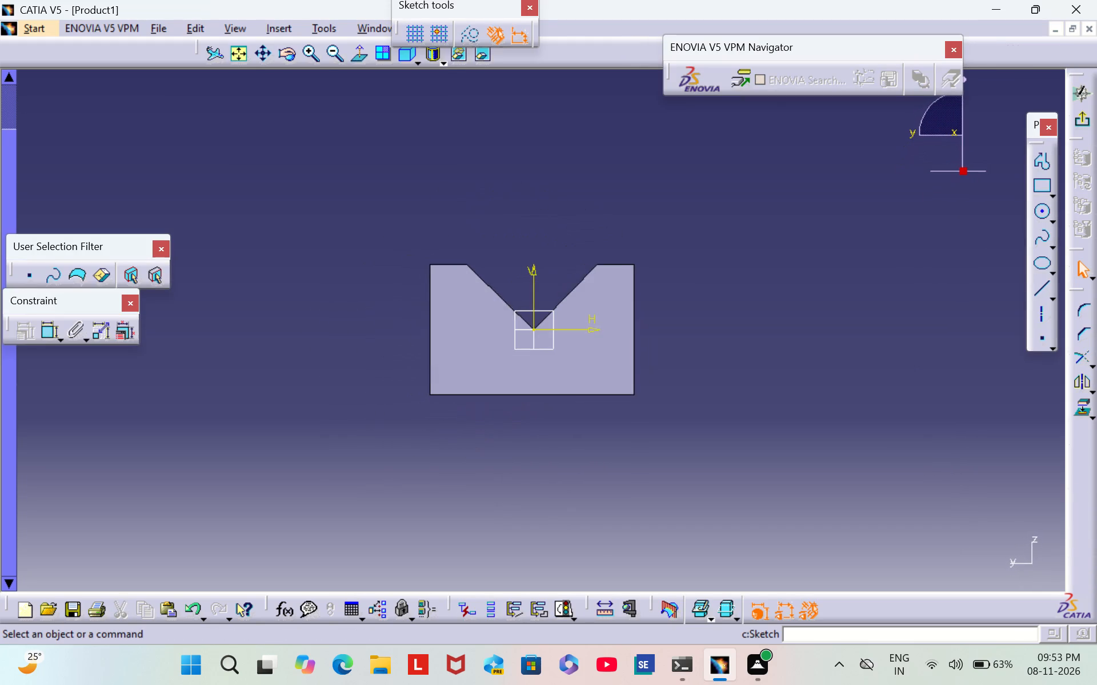
Sketch a closed rectangular profile of about 52 by 33 mm around the block's end face, spanning the open V-notch.
{"action": "left_click", "coordinate": [1039, 167]}
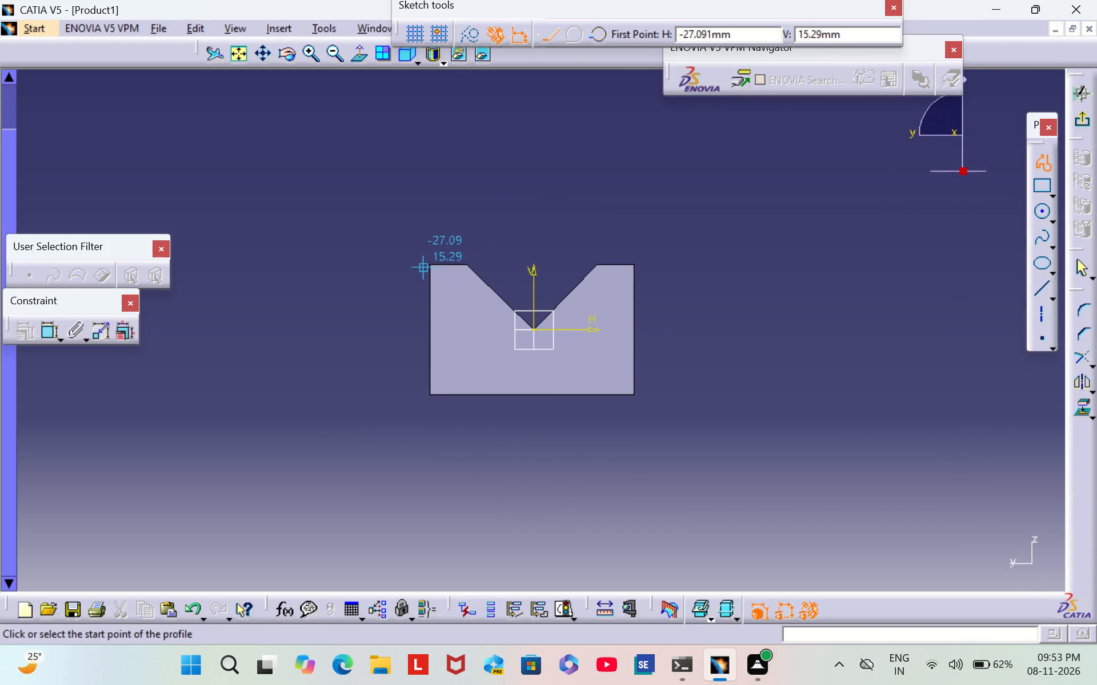
{"action": "left_click", "coordinate": [423, 264]}
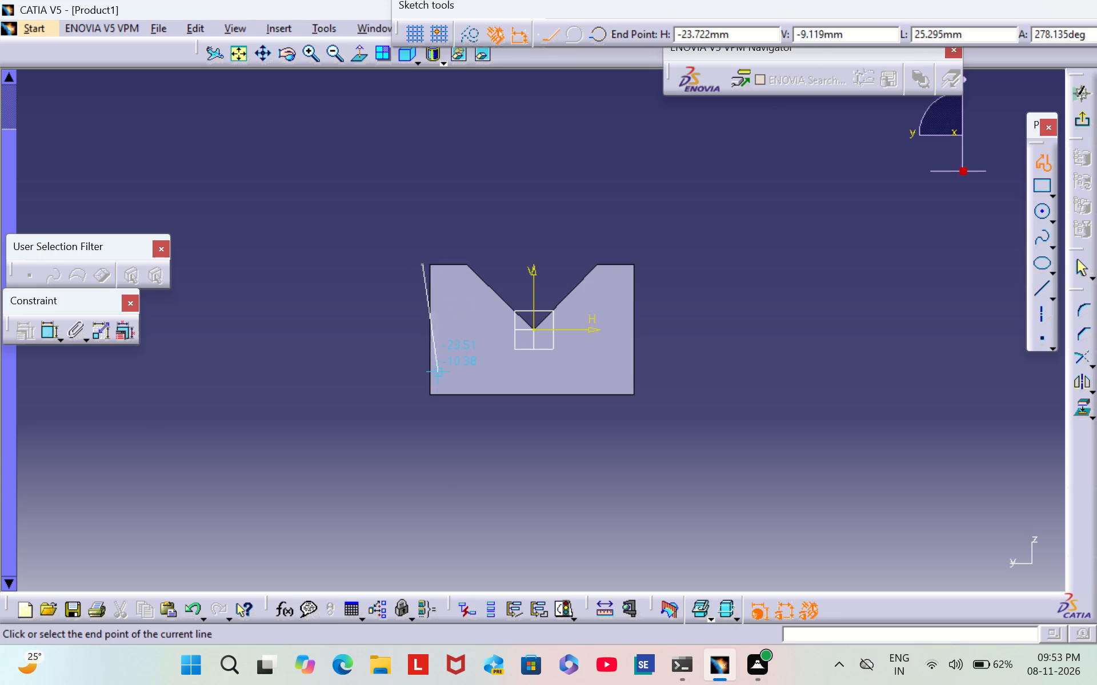
{"action": "left_click", "coordinate": [423, 398]}
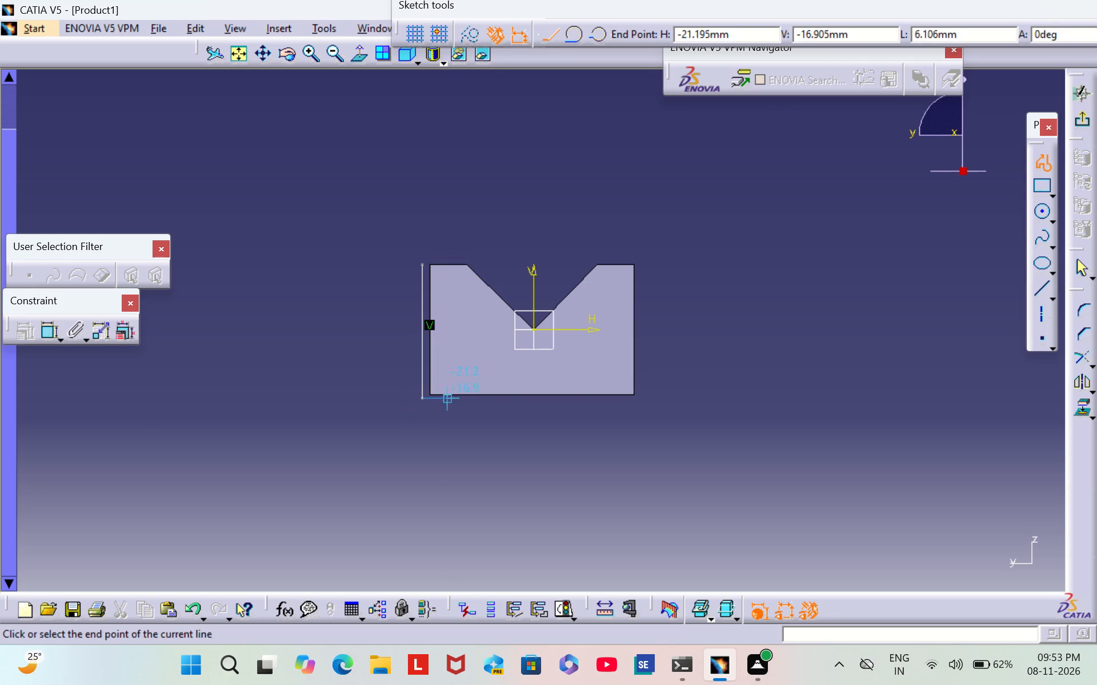
{"action": "left_click", "coordinate": [636, 397]}
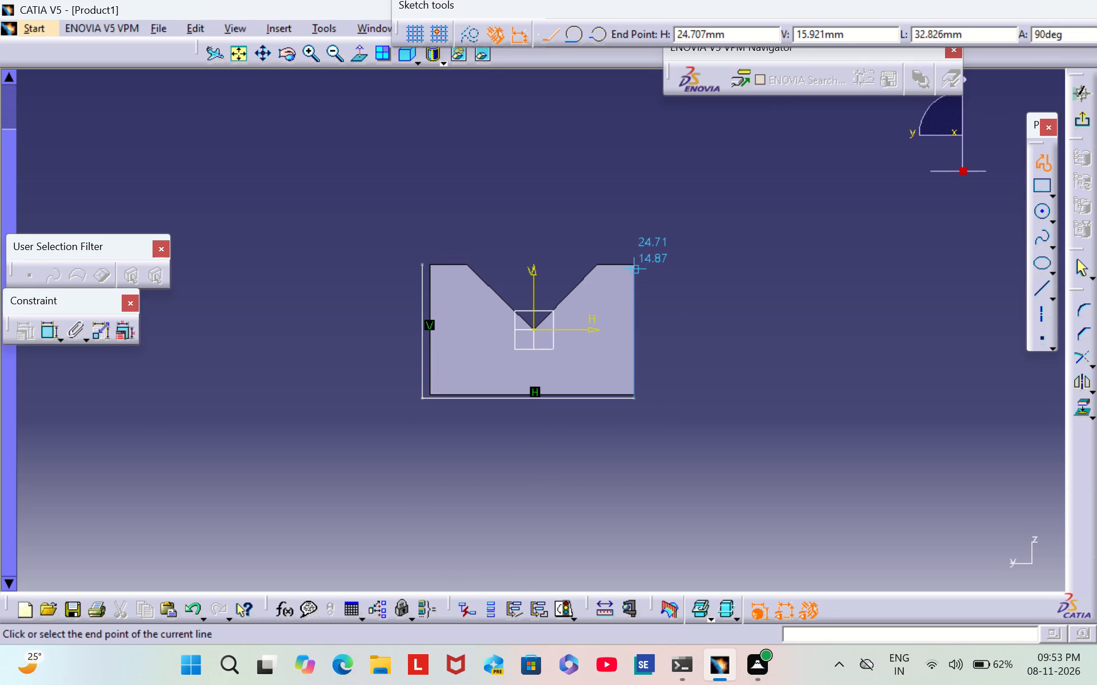
{"action": "left_click", "coordinate": [631, 264]}
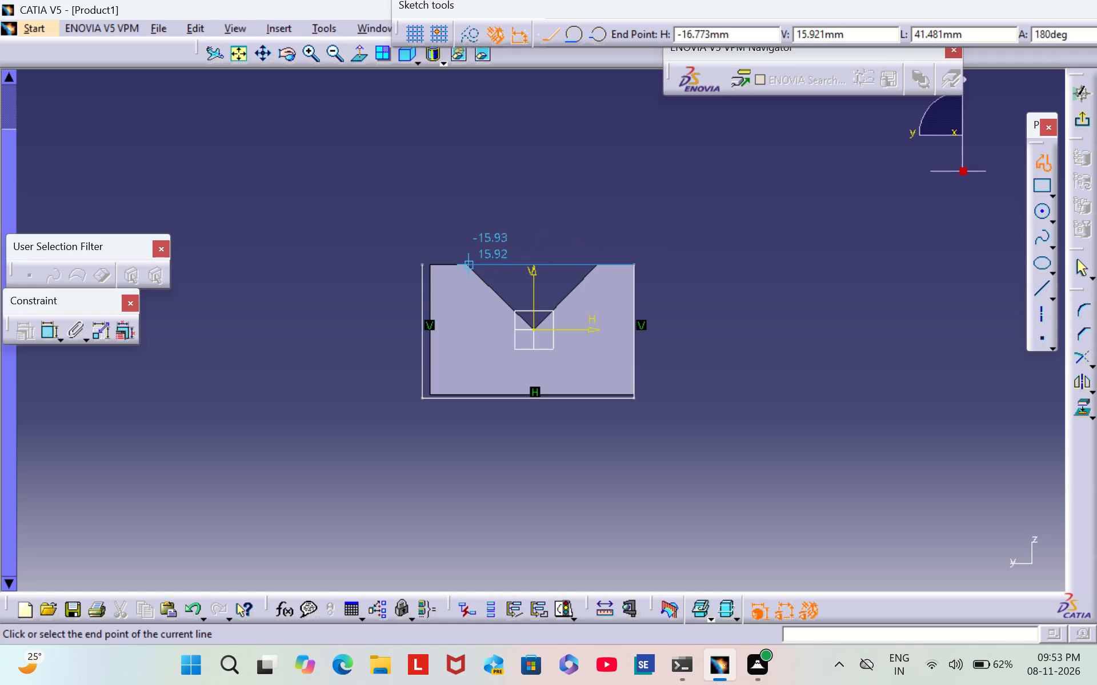
{"action": "left_click", "coordinate": [422, 263]}
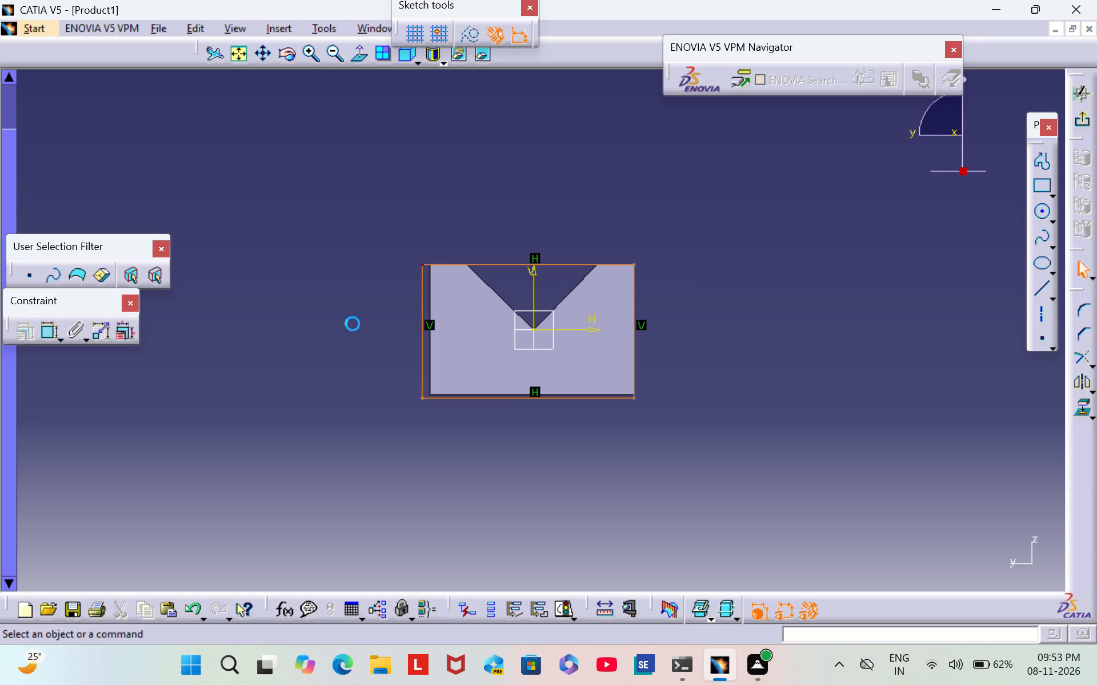
{"action": "left_click", "coordinate": [353, 324]}
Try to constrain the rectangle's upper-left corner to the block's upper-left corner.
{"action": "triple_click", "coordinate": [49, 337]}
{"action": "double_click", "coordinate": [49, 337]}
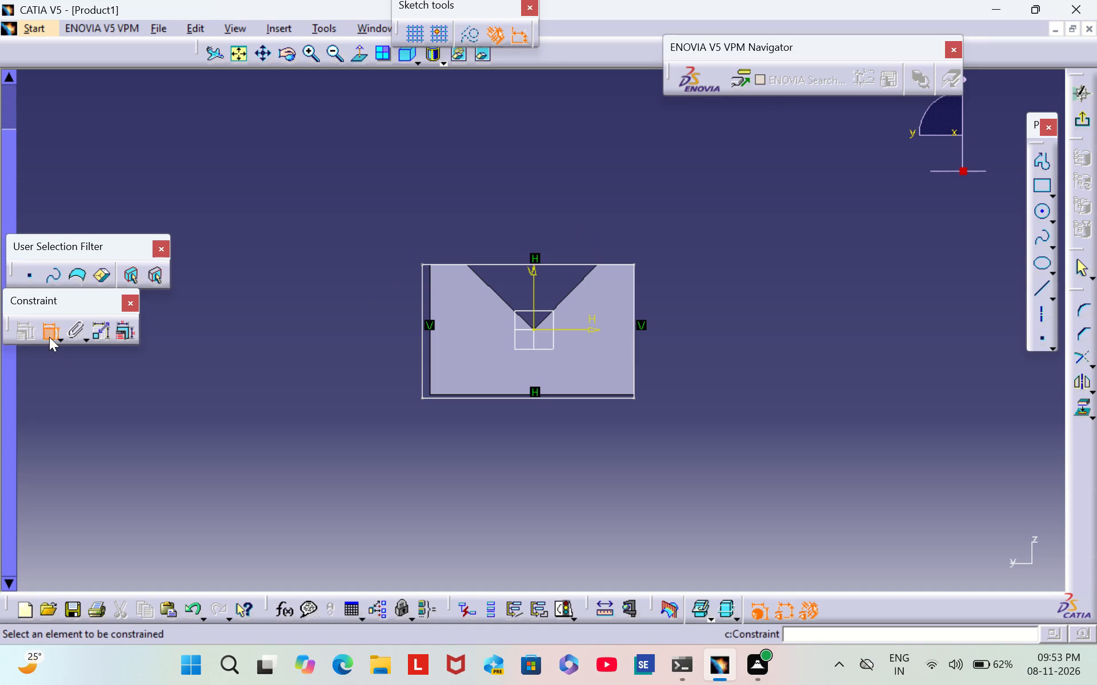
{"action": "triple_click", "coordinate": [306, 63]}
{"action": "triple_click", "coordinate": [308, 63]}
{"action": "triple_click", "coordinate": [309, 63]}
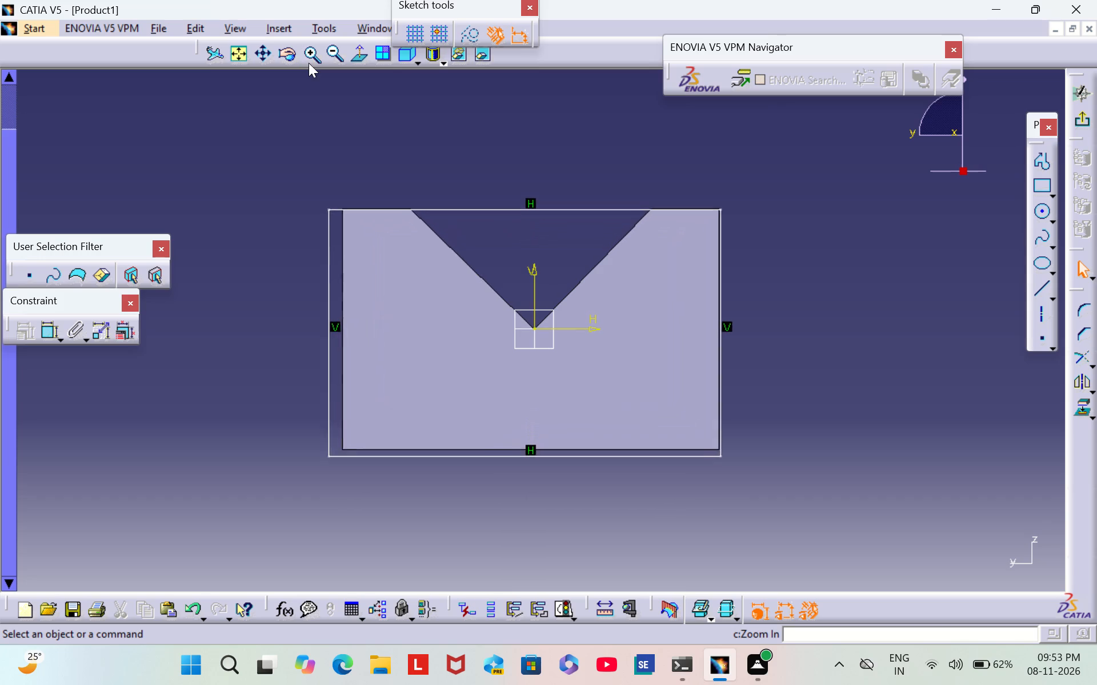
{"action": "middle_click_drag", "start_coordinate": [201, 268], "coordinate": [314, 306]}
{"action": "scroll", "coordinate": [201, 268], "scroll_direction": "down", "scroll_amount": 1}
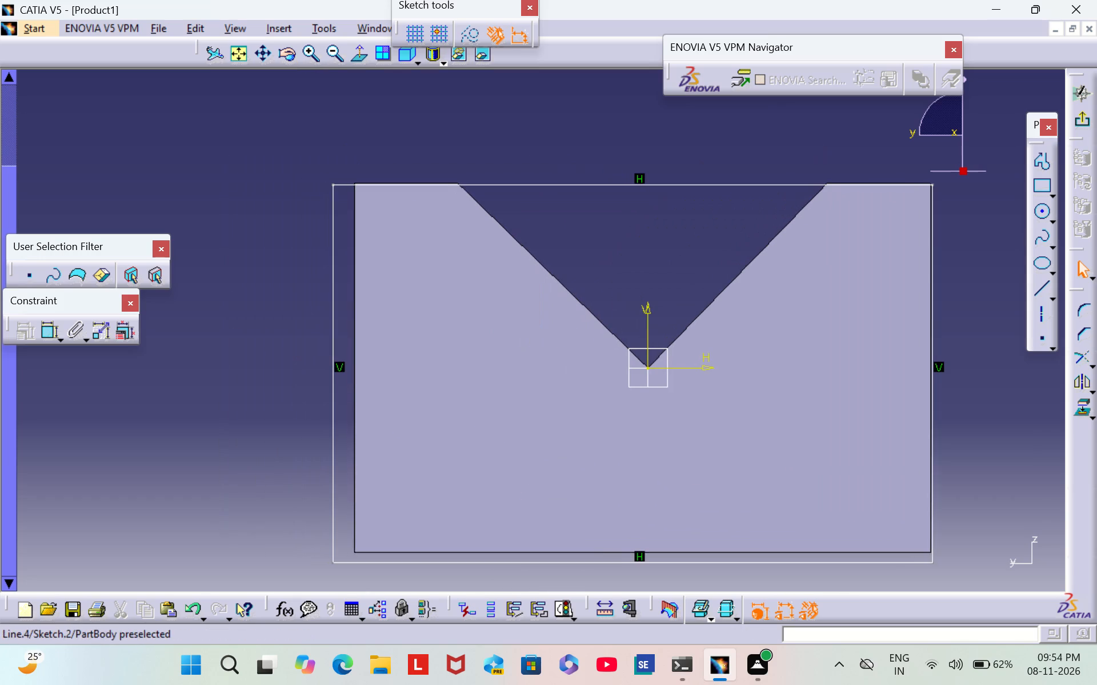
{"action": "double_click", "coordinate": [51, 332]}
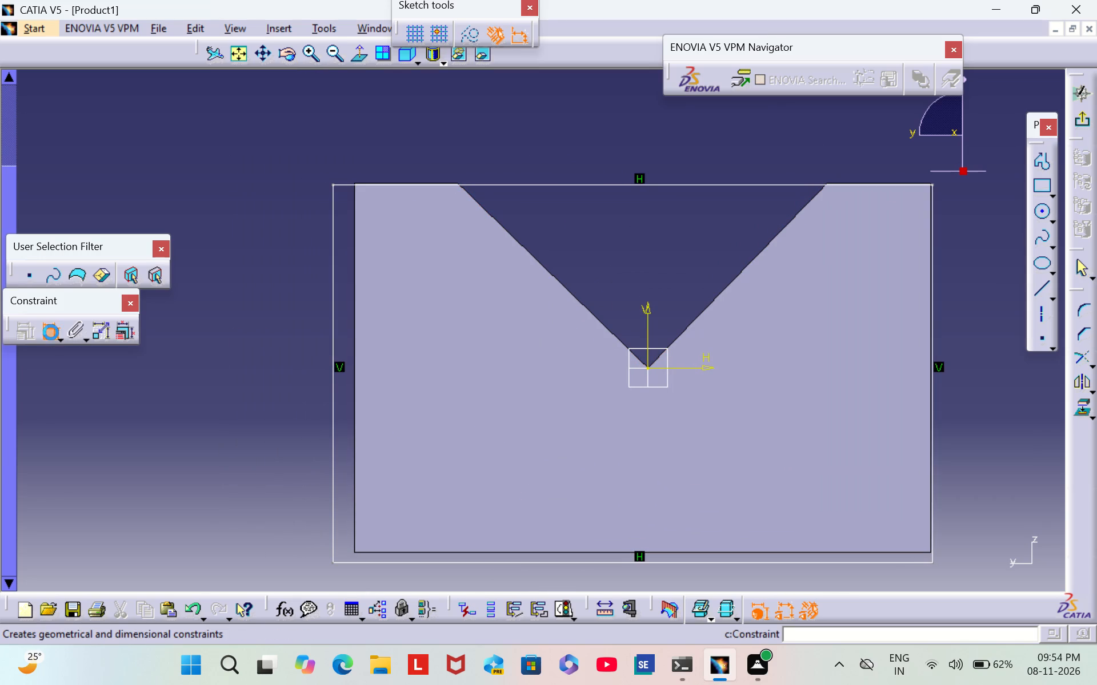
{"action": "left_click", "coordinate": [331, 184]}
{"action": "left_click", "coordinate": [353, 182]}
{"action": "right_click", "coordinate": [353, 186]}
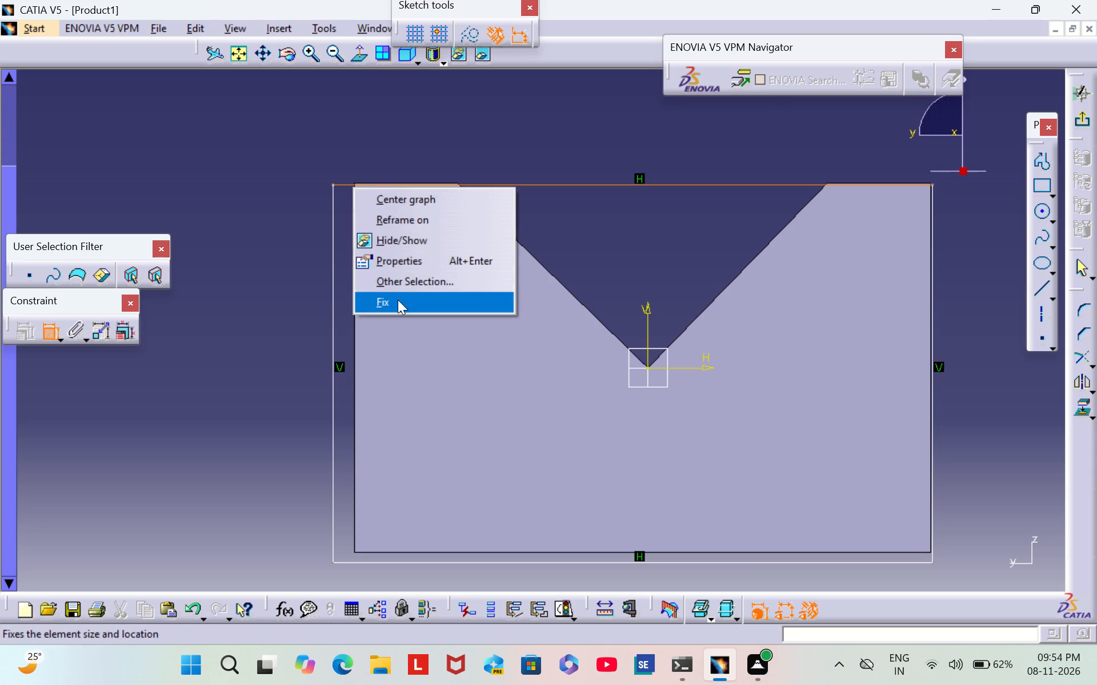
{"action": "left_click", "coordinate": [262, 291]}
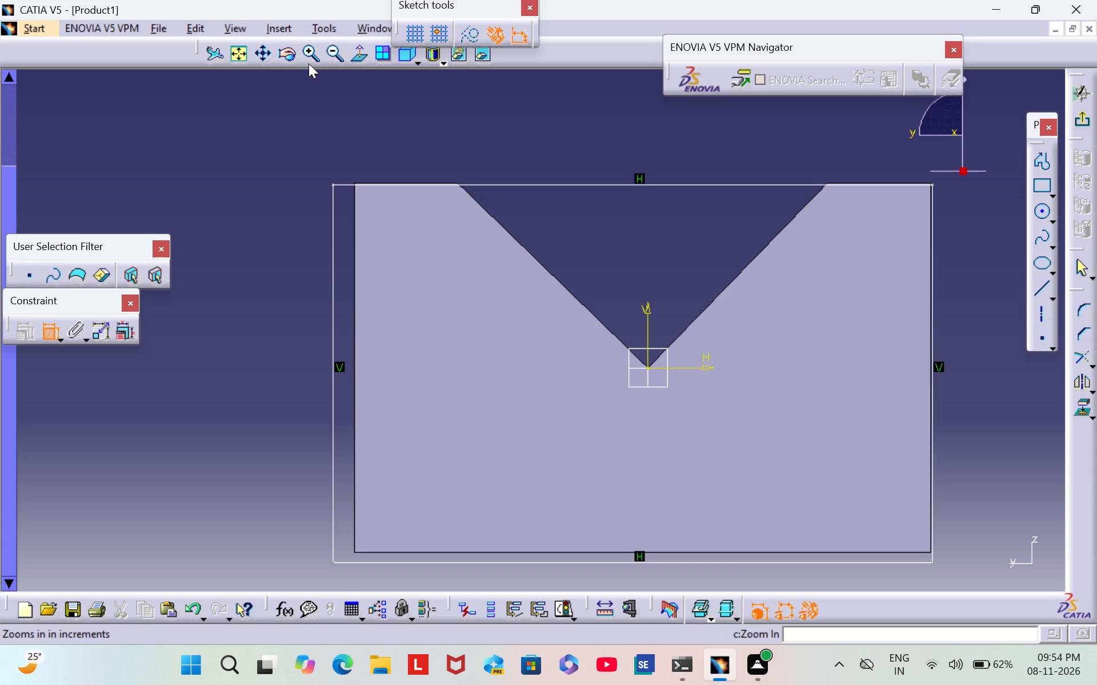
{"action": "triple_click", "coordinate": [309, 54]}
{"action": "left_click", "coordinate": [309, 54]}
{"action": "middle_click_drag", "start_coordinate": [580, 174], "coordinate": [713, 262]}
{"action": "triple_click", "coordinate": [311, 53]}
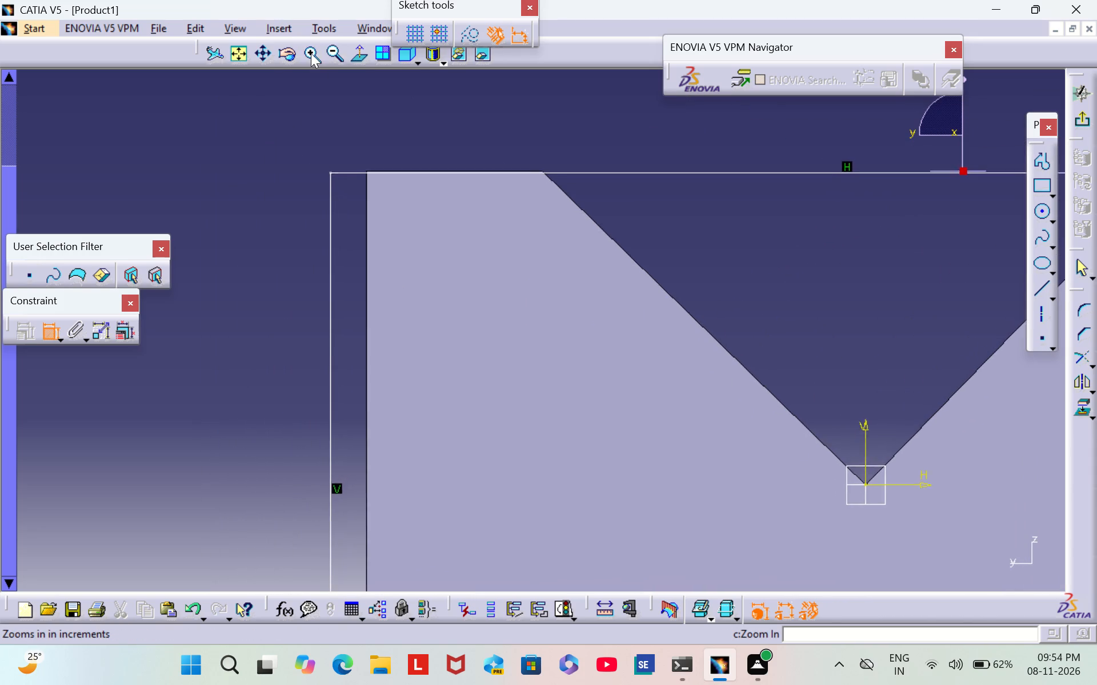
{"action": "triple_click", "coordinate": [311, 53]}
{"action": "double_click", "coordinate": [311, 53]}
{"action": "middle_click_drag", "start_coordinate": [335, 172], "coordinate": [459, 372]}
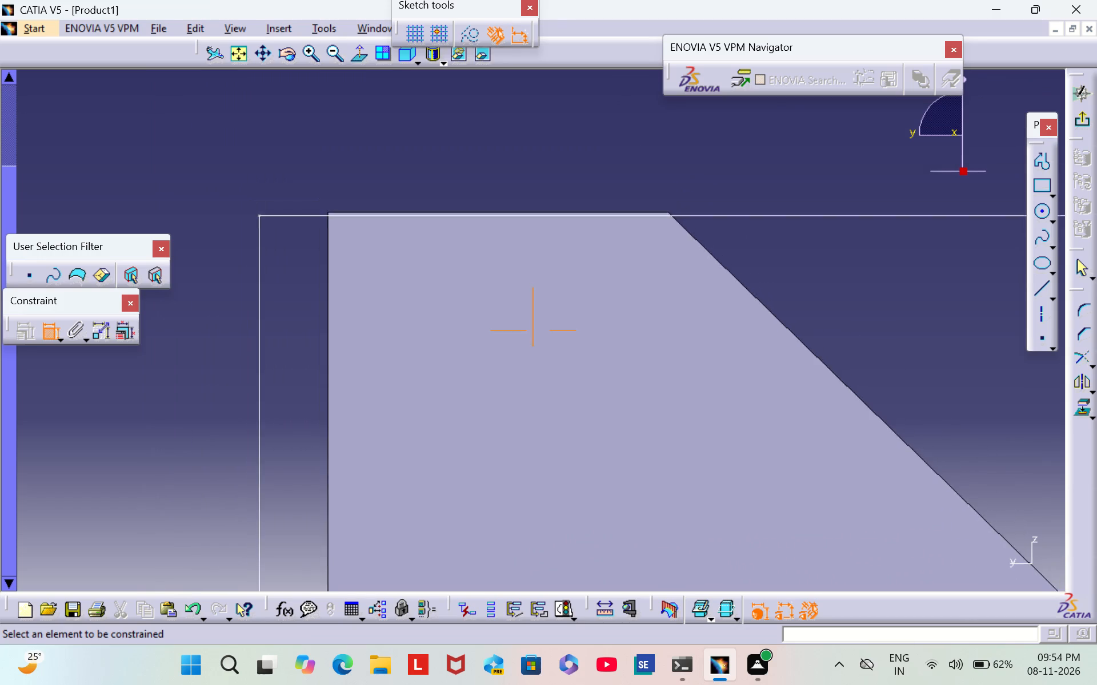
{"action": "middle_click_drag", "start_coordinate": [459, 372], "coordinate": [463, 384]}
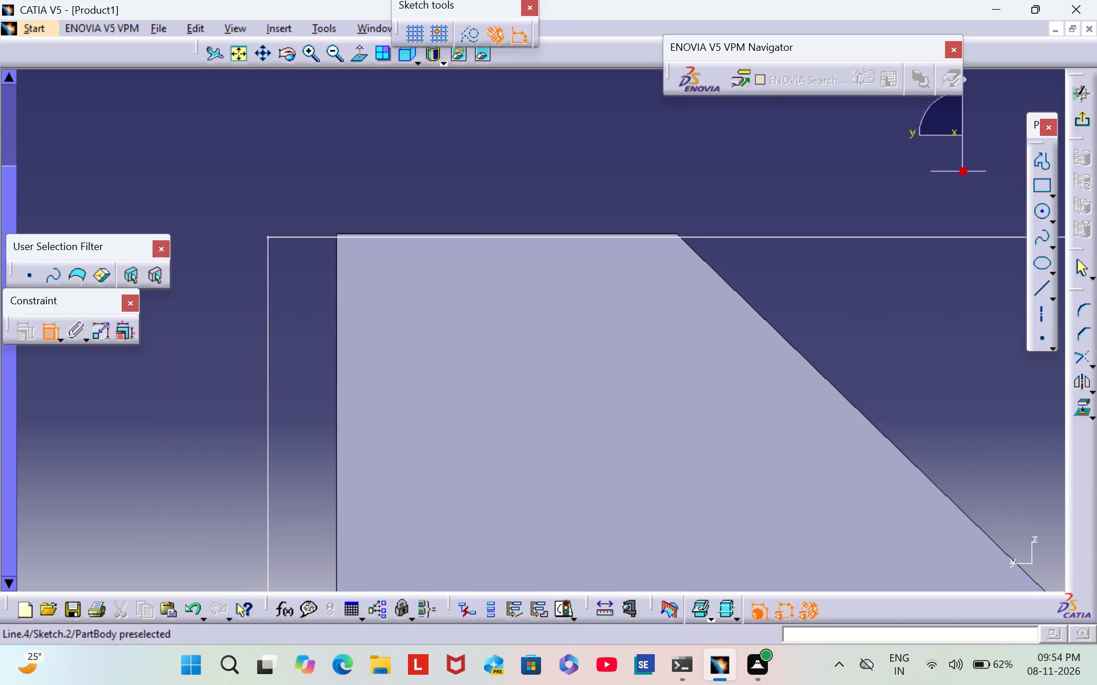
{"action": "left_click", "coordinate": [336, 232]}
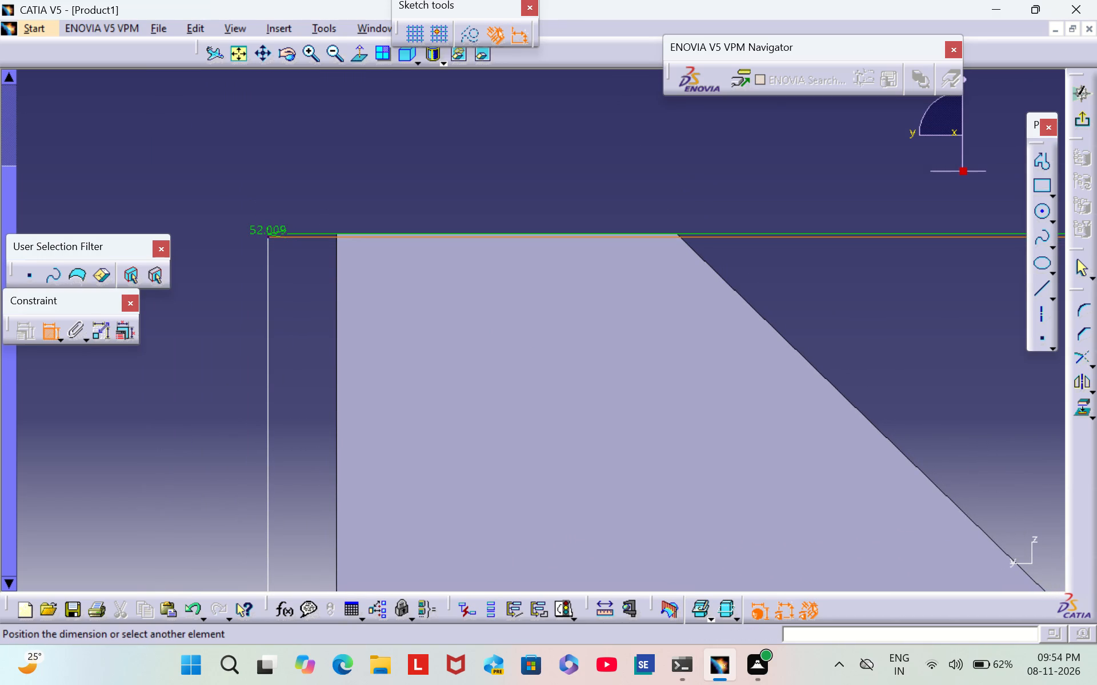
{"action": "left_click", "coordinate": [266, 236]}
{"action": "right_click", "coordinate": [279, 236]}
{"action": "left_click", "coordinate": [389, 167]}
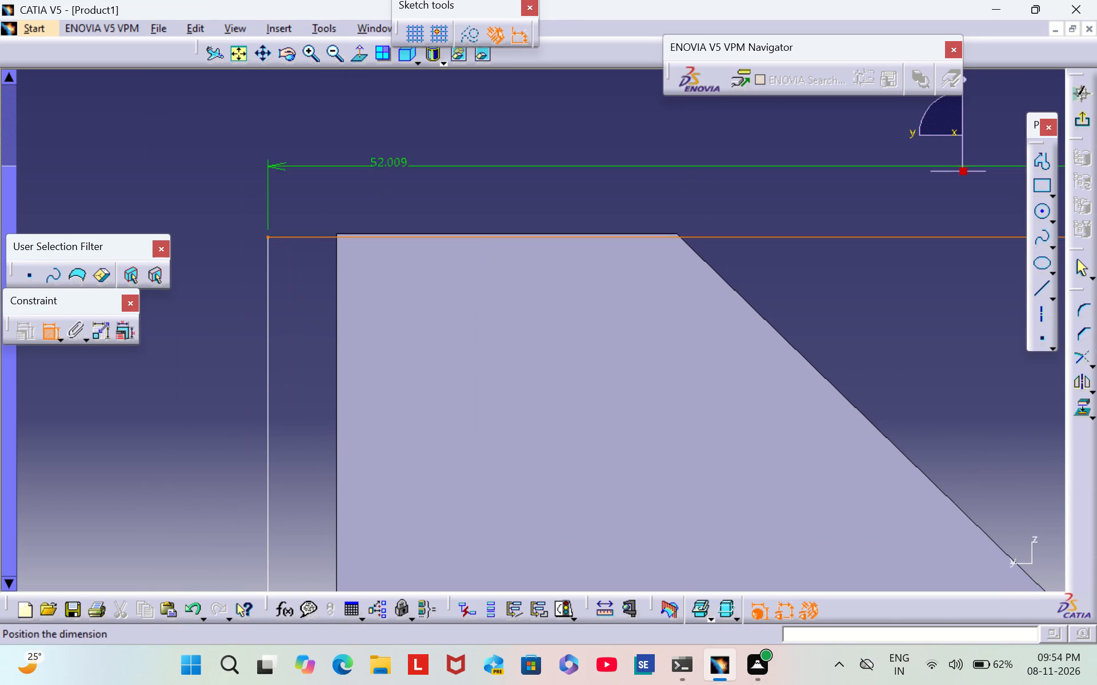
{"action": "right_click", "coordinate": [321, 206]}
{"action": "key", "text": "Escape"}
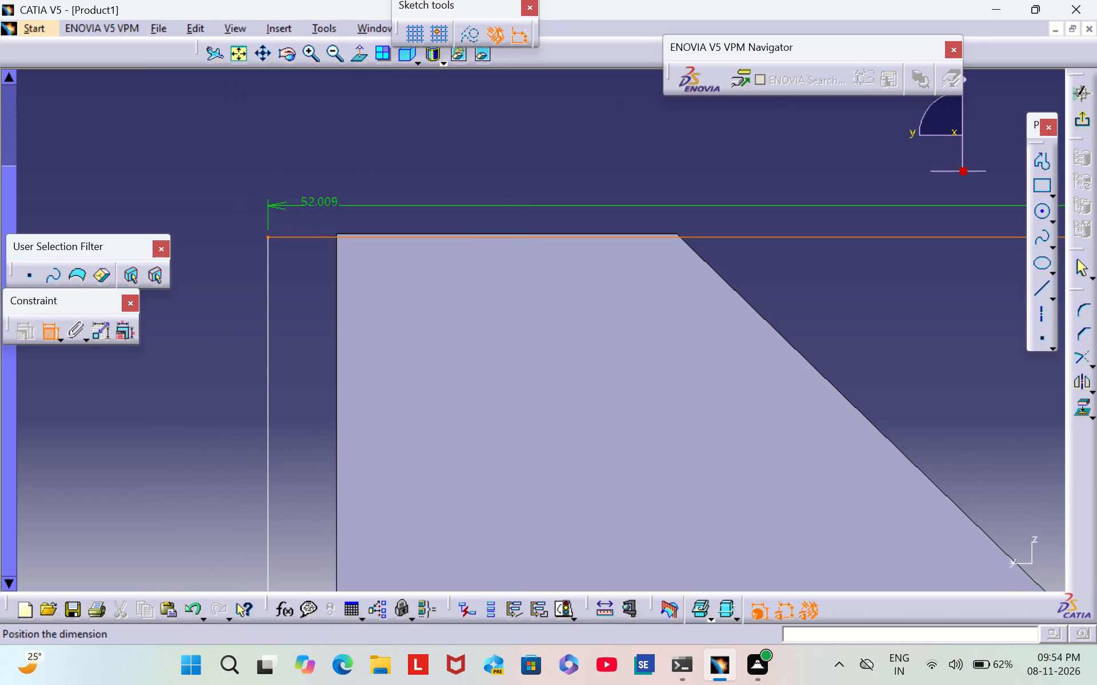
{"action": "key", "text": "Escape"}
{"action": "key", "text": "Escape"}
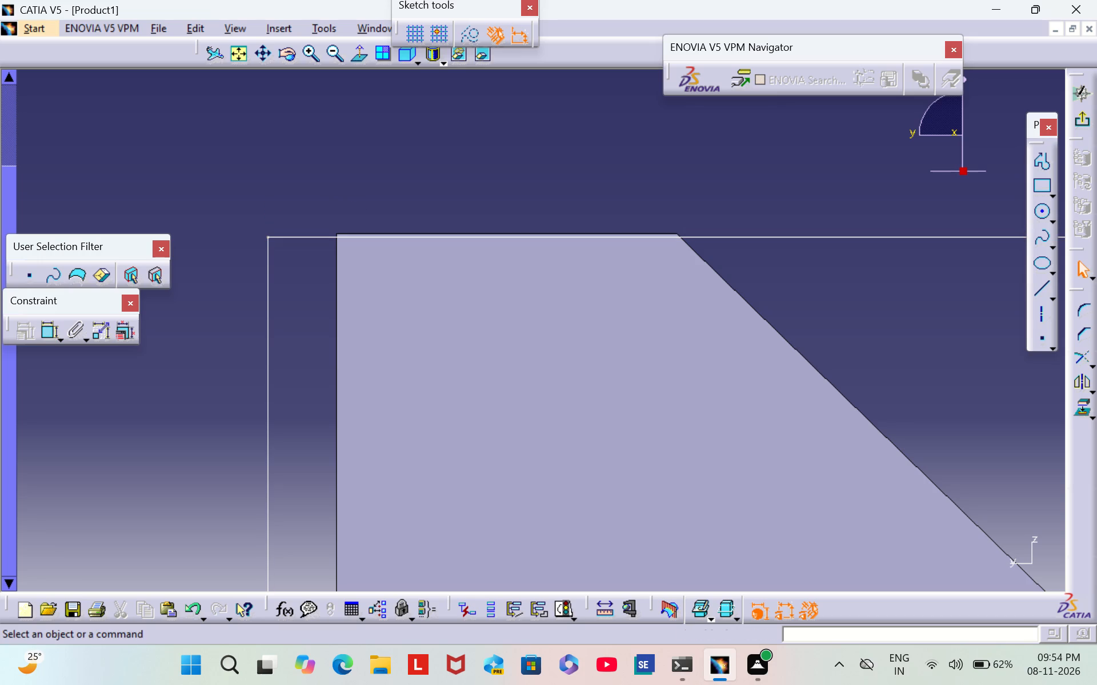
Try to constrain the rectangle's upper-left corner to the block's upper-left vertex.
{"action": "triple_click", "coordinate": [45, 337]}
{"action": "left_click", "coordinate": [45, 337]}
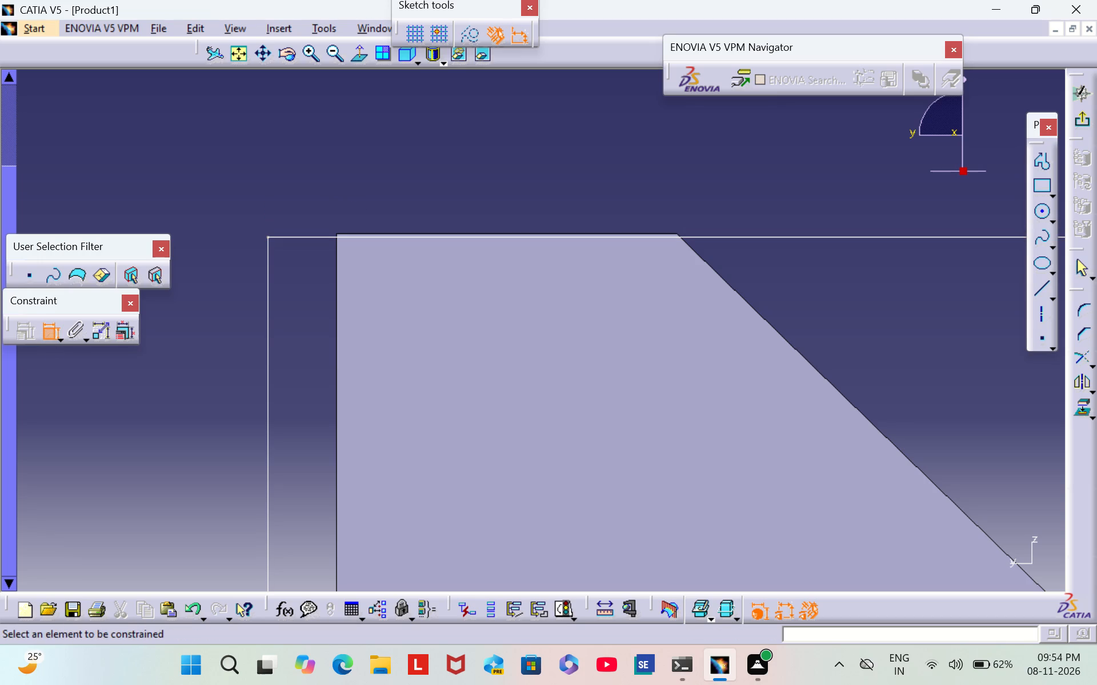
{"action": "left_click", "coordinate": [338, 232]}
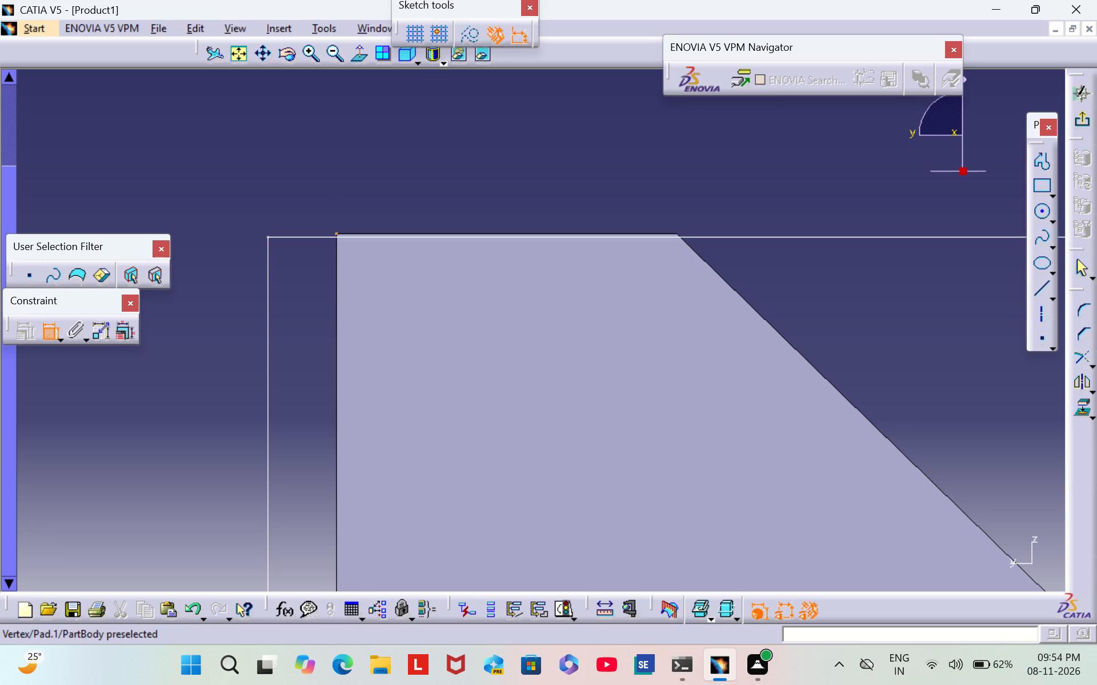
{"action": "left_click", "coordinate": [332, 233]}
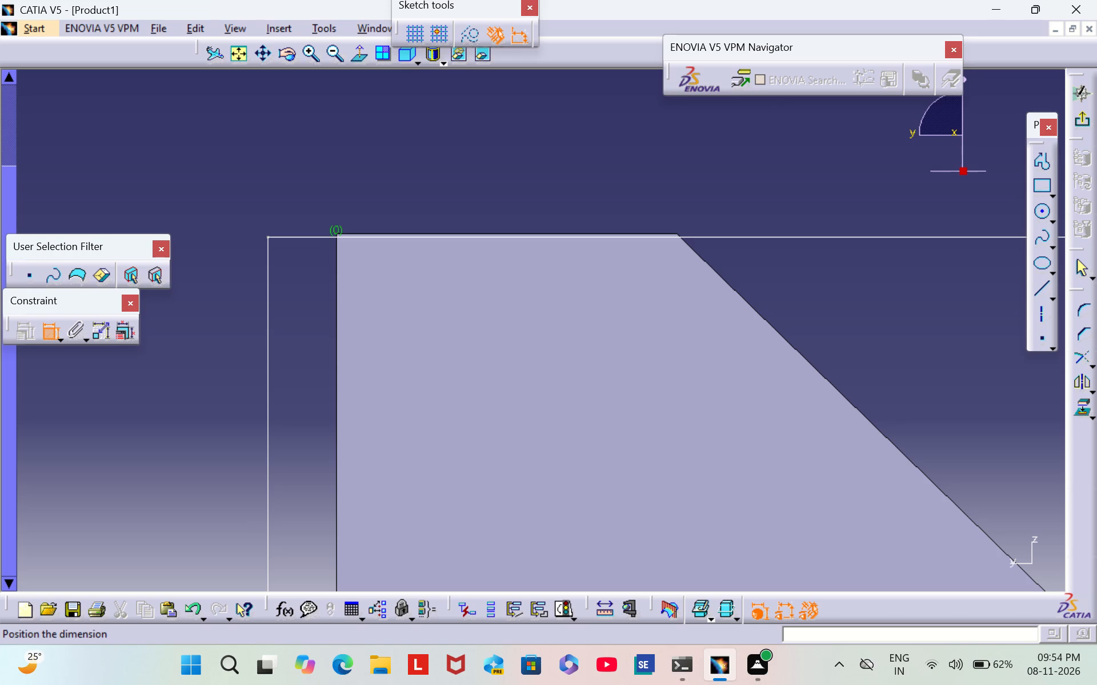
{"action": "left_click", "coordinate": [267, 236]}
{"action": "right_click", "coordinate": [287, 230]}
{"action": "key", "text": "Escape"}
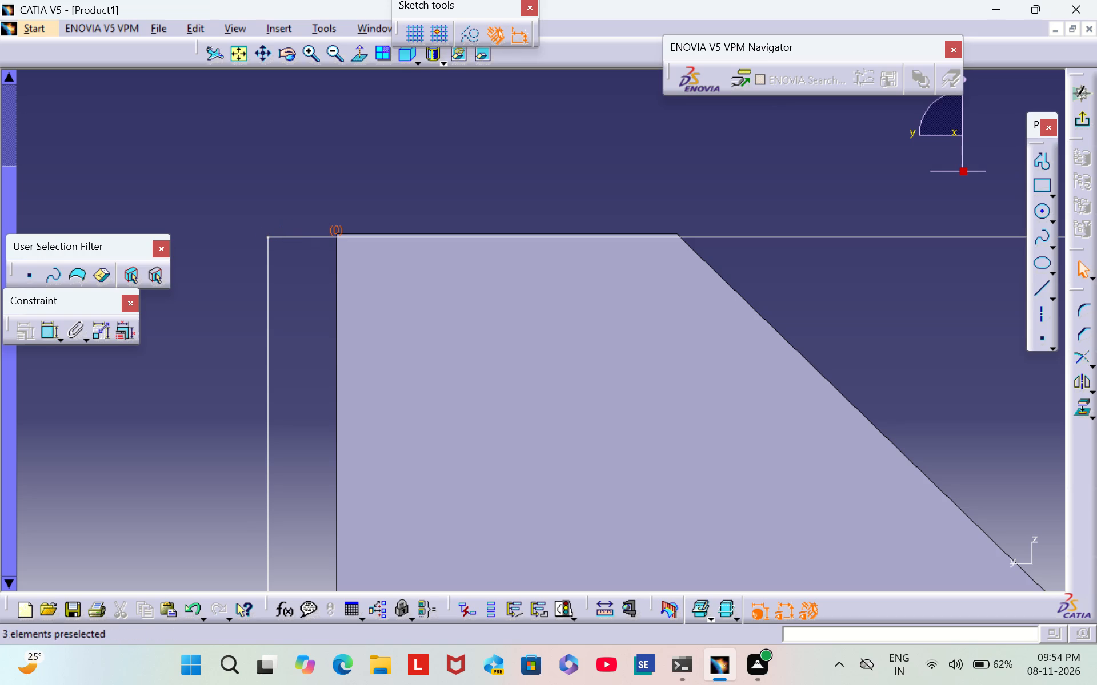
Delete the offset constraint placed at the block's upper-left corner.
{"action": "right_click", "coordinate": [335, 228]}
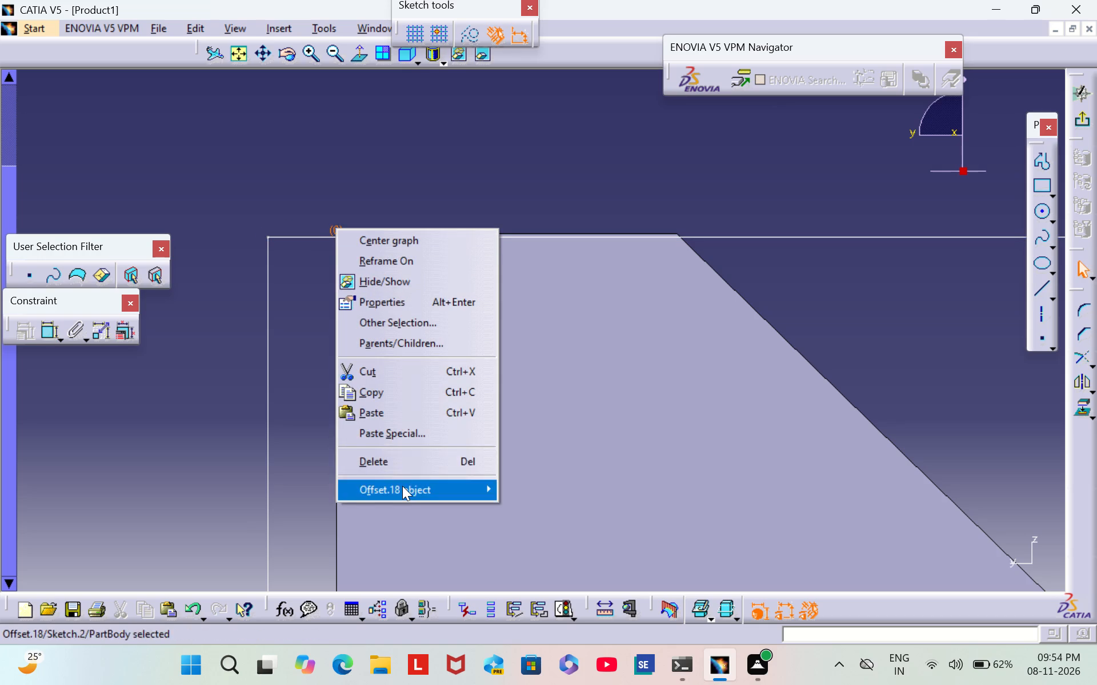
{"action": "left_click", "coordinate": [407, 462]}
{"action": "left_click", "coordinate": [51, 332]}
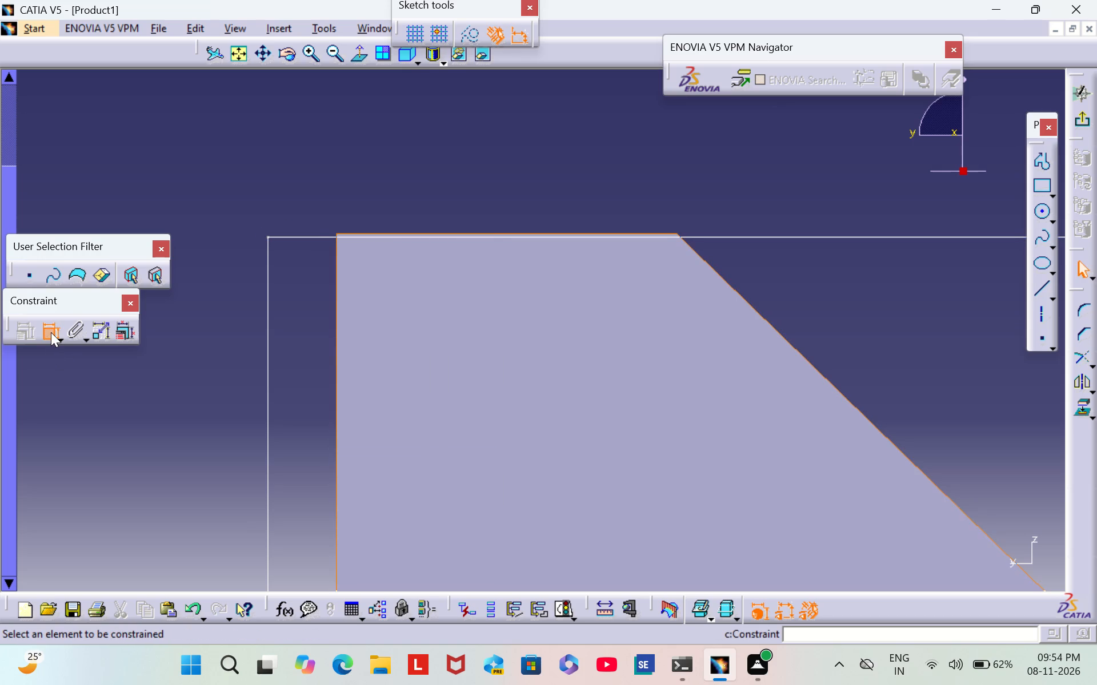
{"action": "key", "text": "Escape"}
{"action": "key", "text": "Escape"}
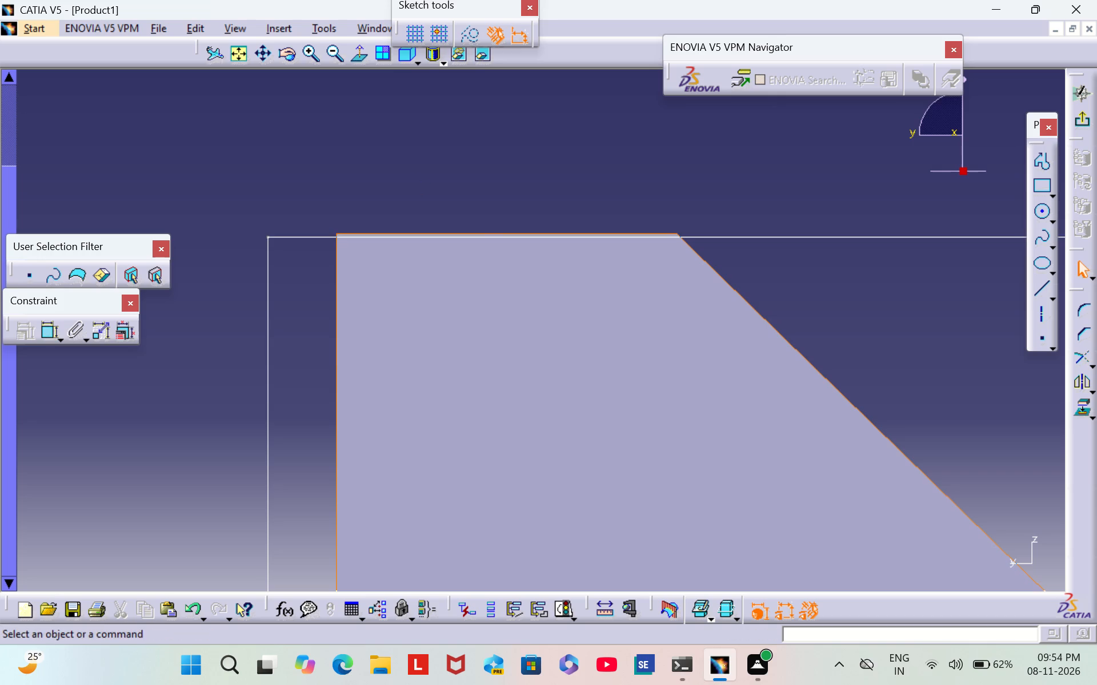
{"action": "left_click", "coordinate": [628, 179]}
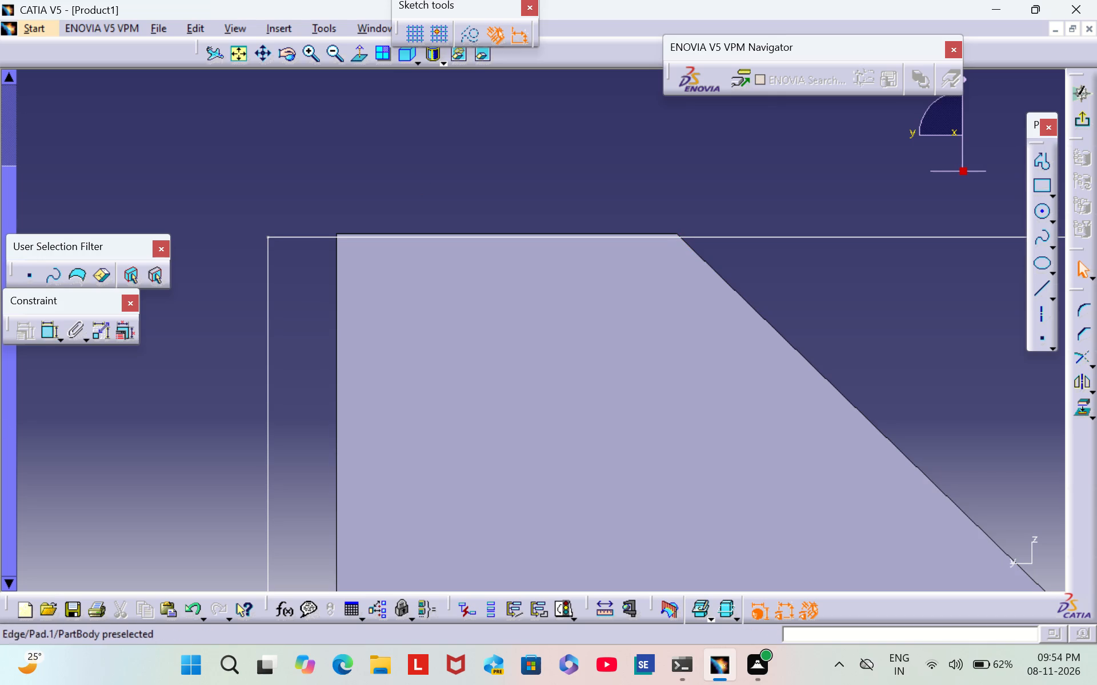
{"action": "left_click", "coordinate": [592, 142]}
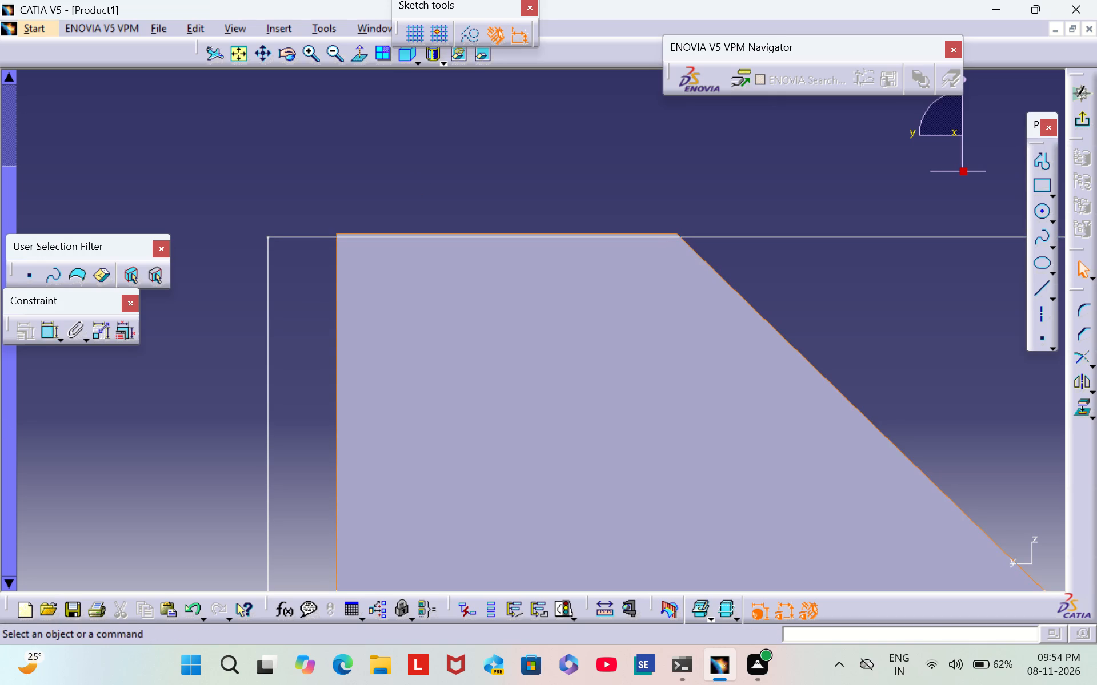
Make the rectangle's left side coincident with the block's left edge.
{"action": "triple_click", "coordinate": [333, 58]}
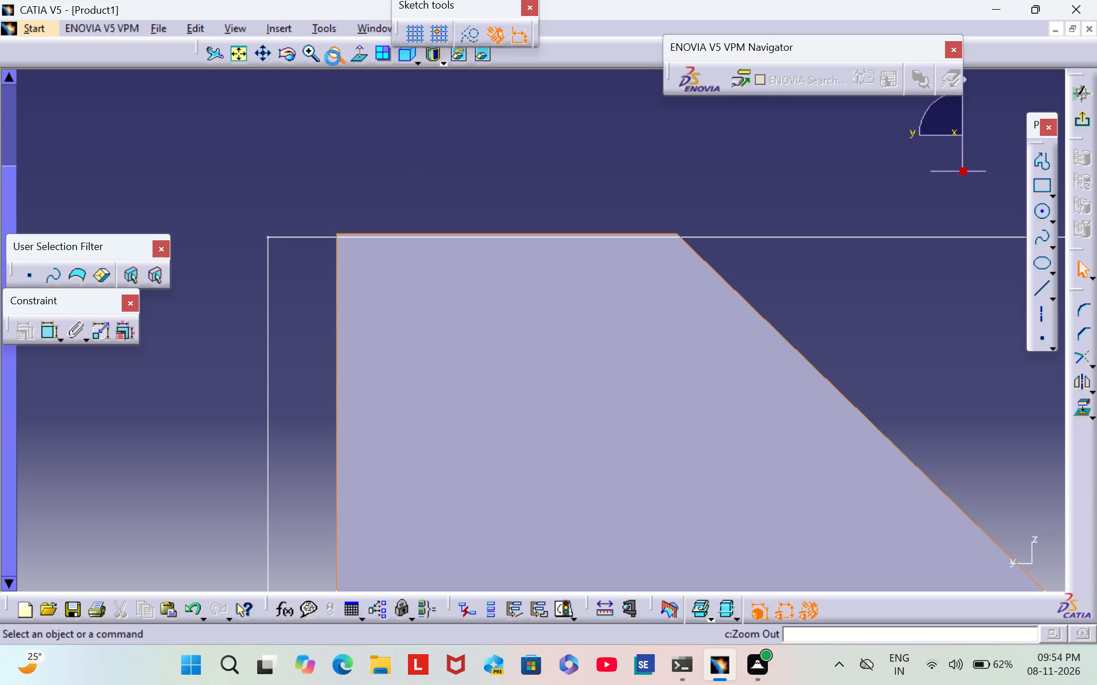
{"action": "triple_click", "coordinate": [333, 58]}
{"action": "double_click", "coordinate": [333, 58]}
{"action": "middle_click_drag", "start_coordinate": [911, 356], "coordinate": [787, 144]}
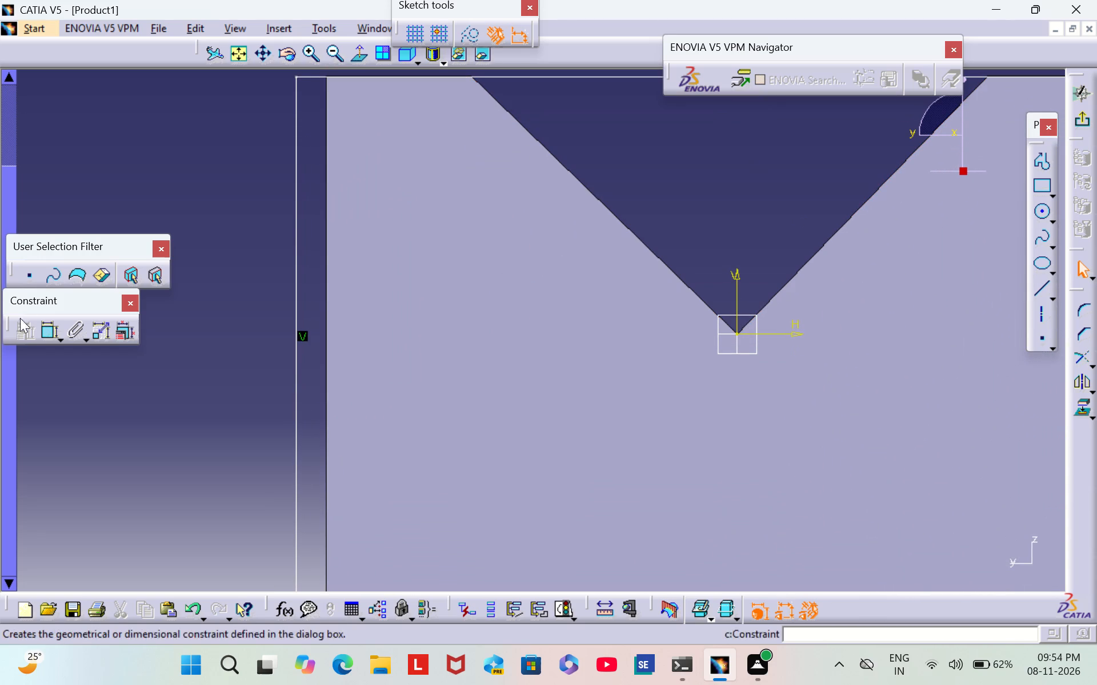
{"action": "double_click", "coordinate": [44, 335]}
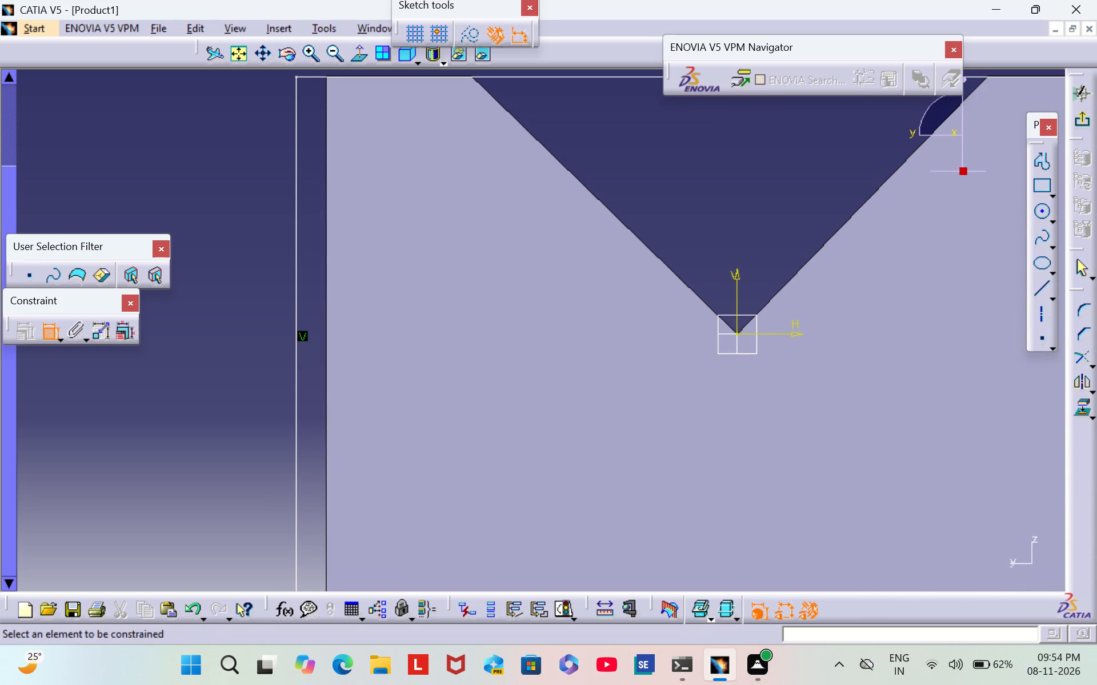
{"action": "left_click", "coordinate": [327, 345]}
{"action": "left_click", "coordinate": [295, 334]}
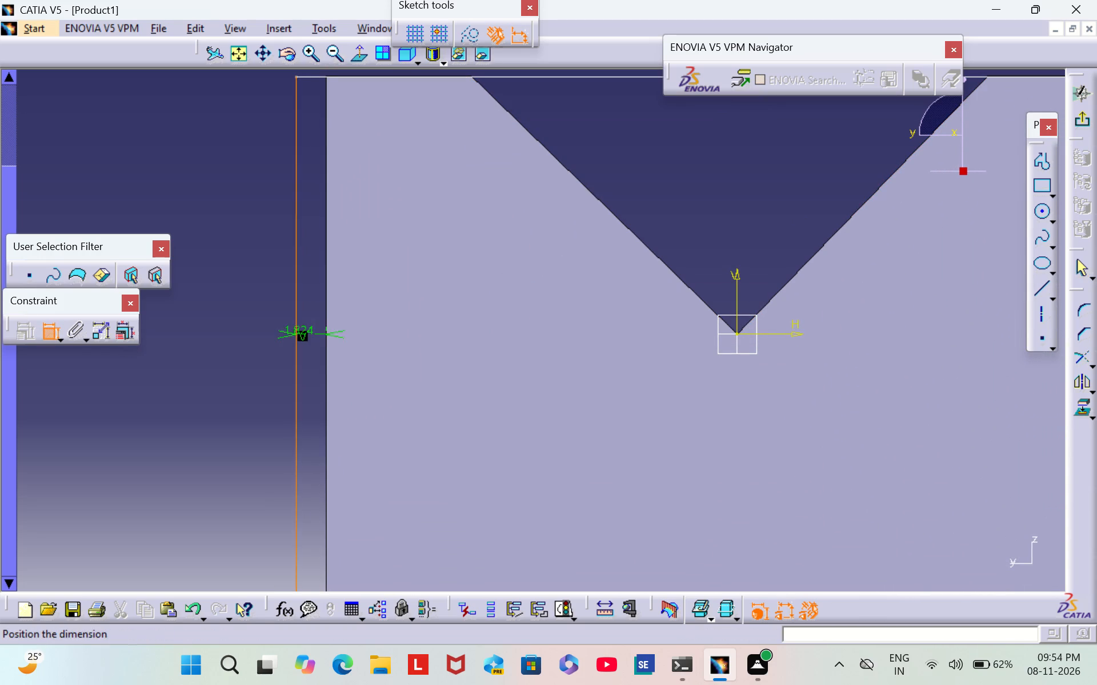
{"action": "right_click", "coordinate": [315, 327]}
{"action": "left_click", "coordinate": [389, 467]}
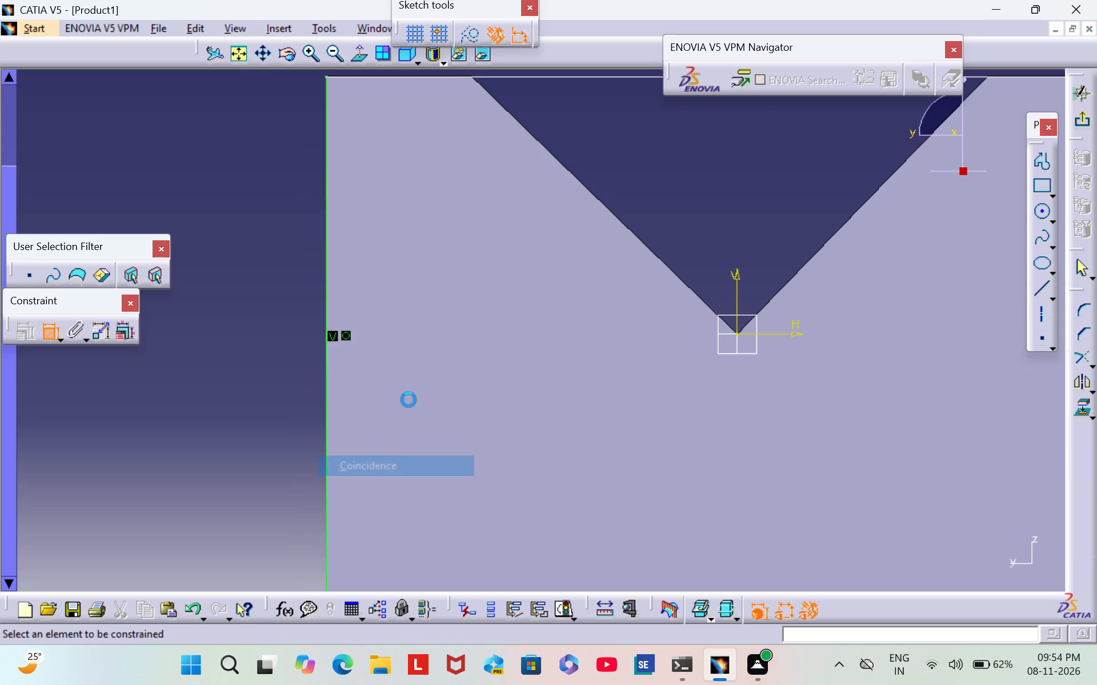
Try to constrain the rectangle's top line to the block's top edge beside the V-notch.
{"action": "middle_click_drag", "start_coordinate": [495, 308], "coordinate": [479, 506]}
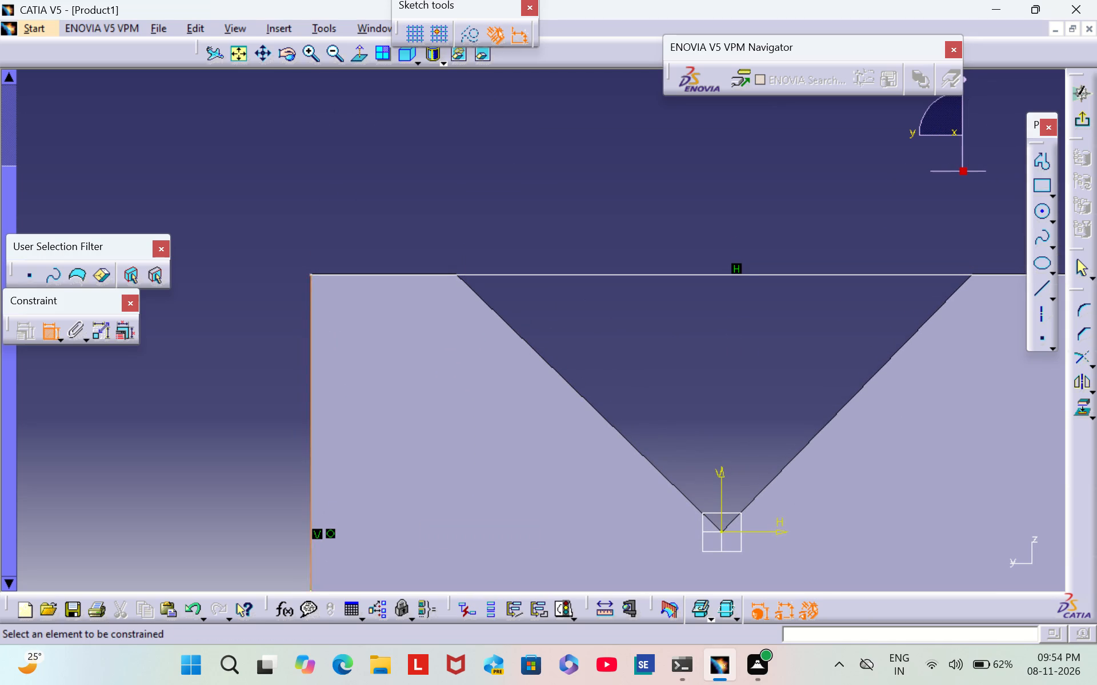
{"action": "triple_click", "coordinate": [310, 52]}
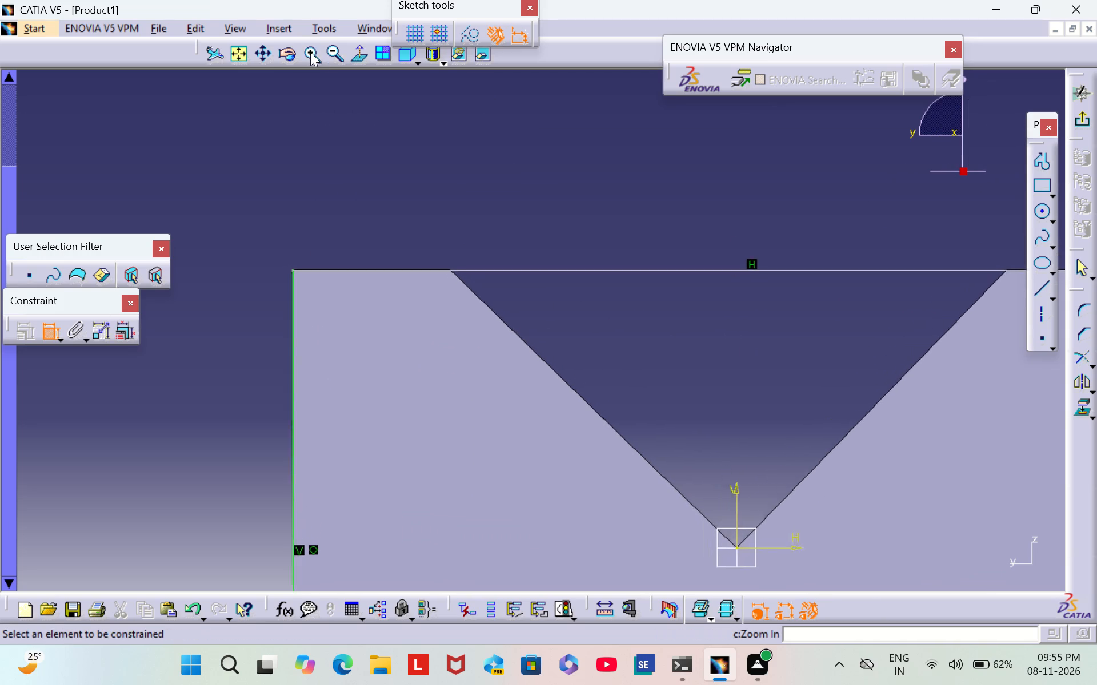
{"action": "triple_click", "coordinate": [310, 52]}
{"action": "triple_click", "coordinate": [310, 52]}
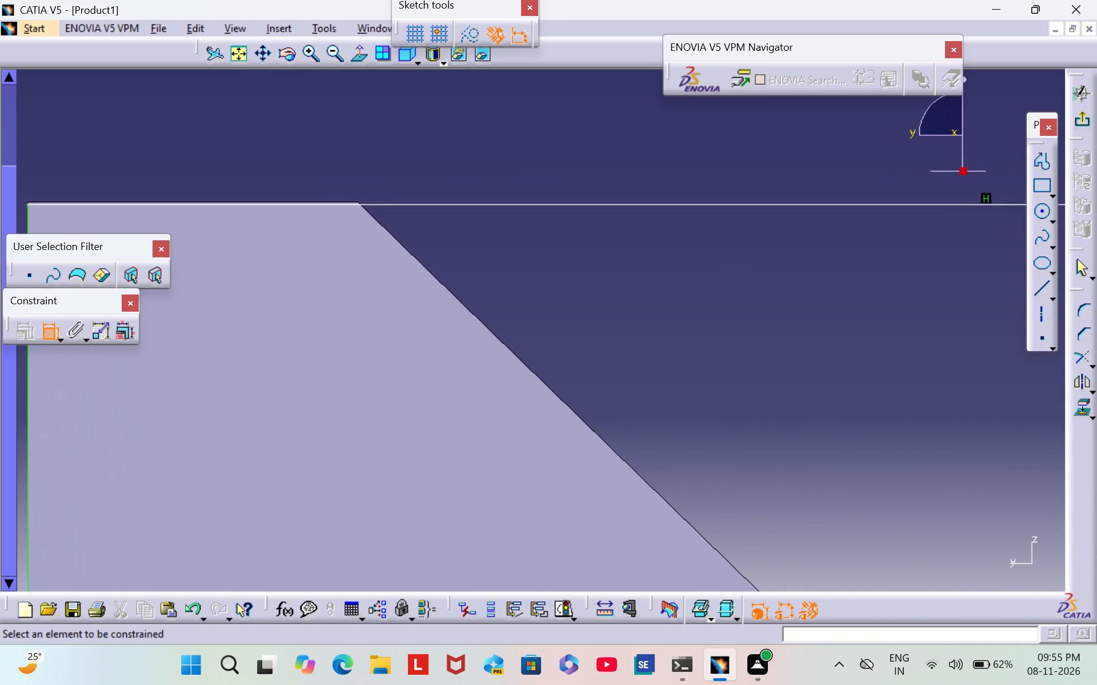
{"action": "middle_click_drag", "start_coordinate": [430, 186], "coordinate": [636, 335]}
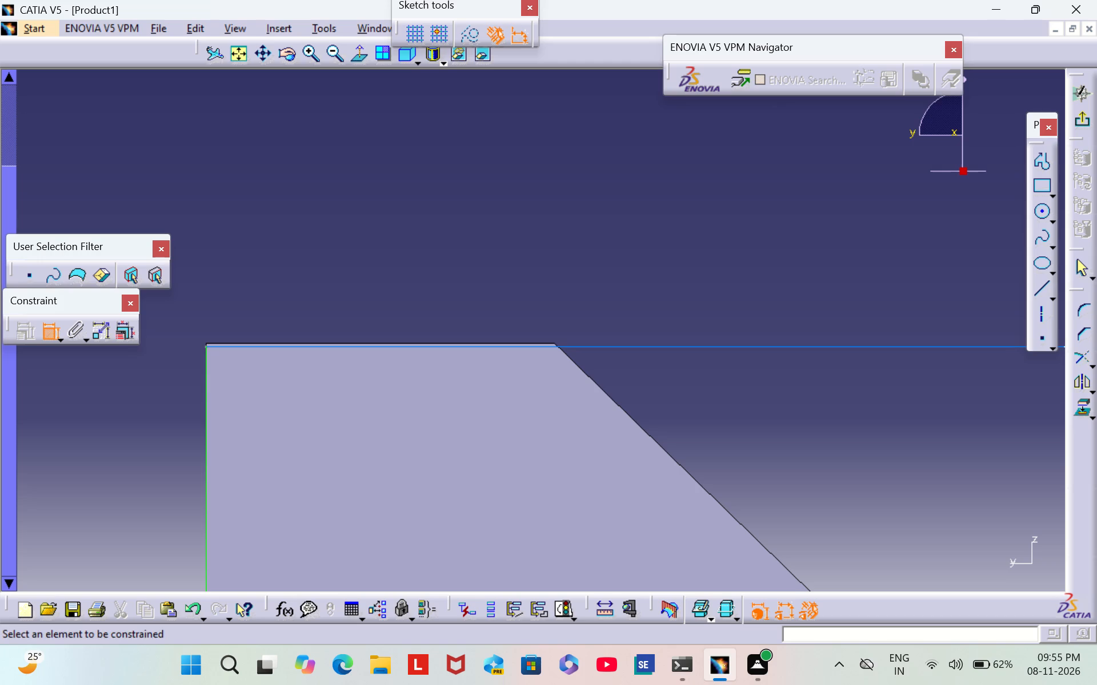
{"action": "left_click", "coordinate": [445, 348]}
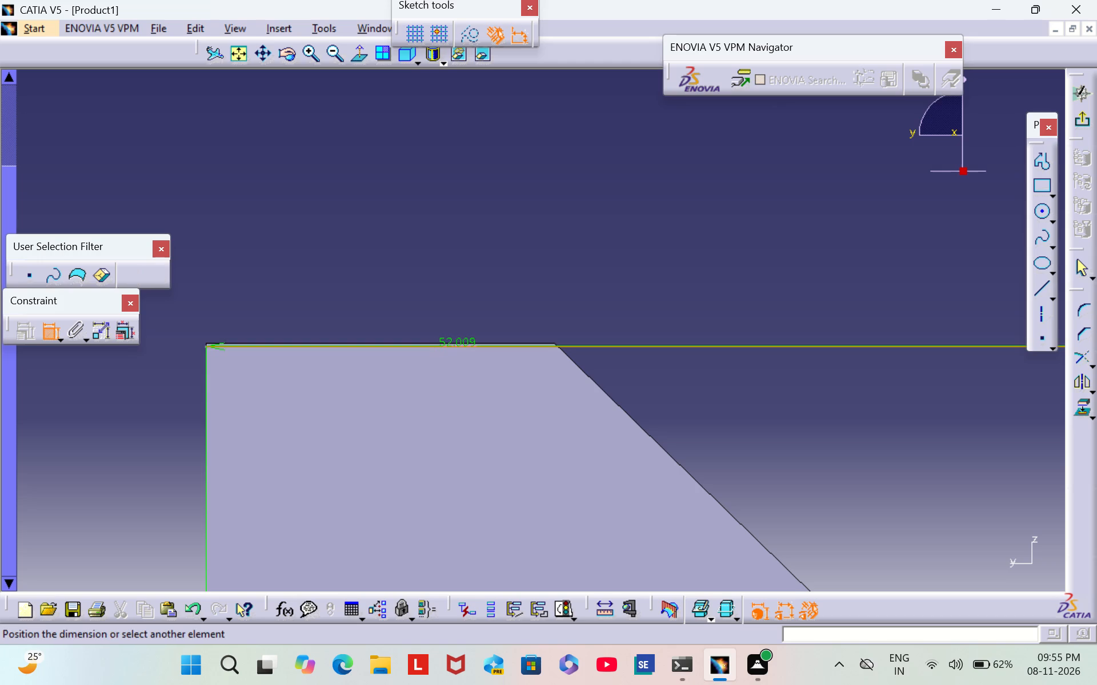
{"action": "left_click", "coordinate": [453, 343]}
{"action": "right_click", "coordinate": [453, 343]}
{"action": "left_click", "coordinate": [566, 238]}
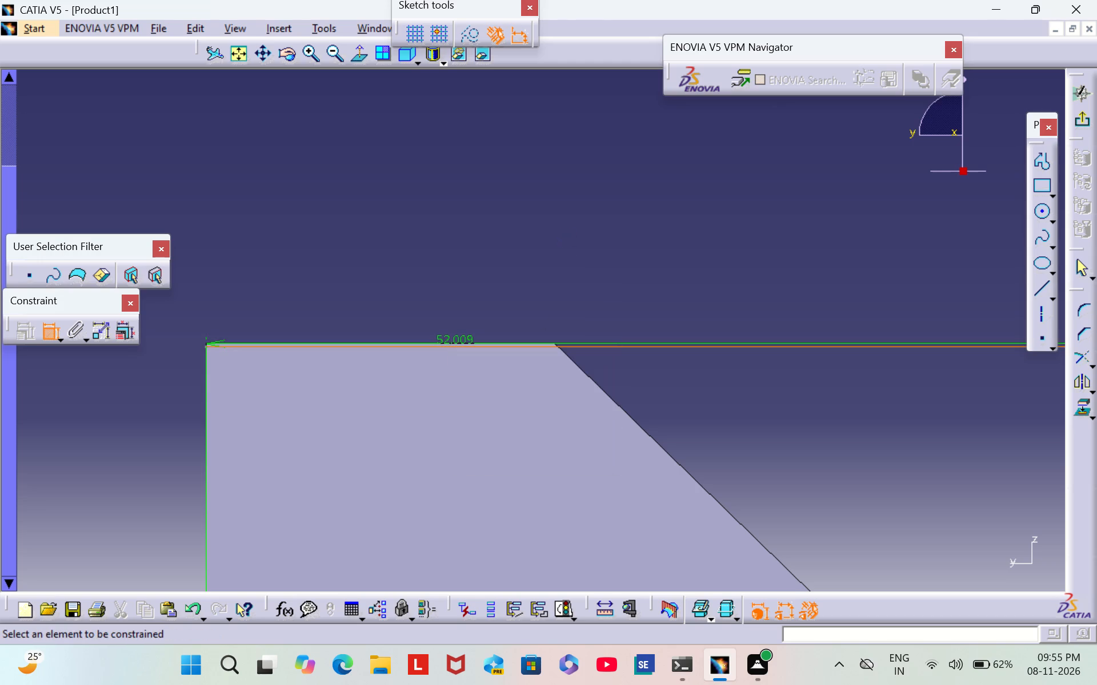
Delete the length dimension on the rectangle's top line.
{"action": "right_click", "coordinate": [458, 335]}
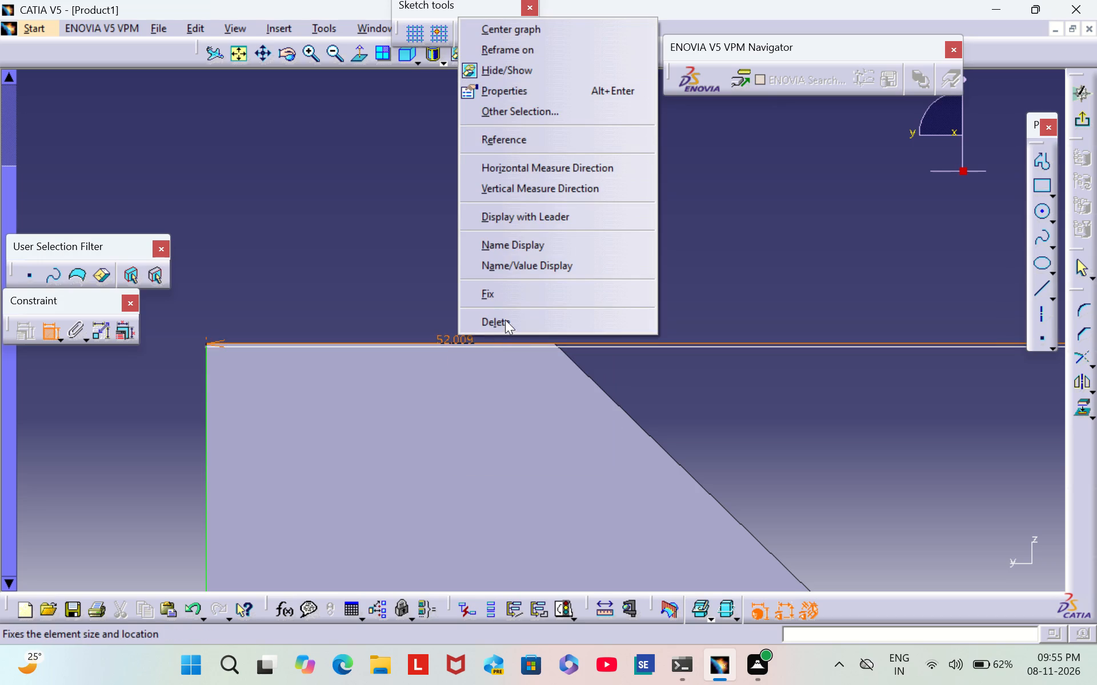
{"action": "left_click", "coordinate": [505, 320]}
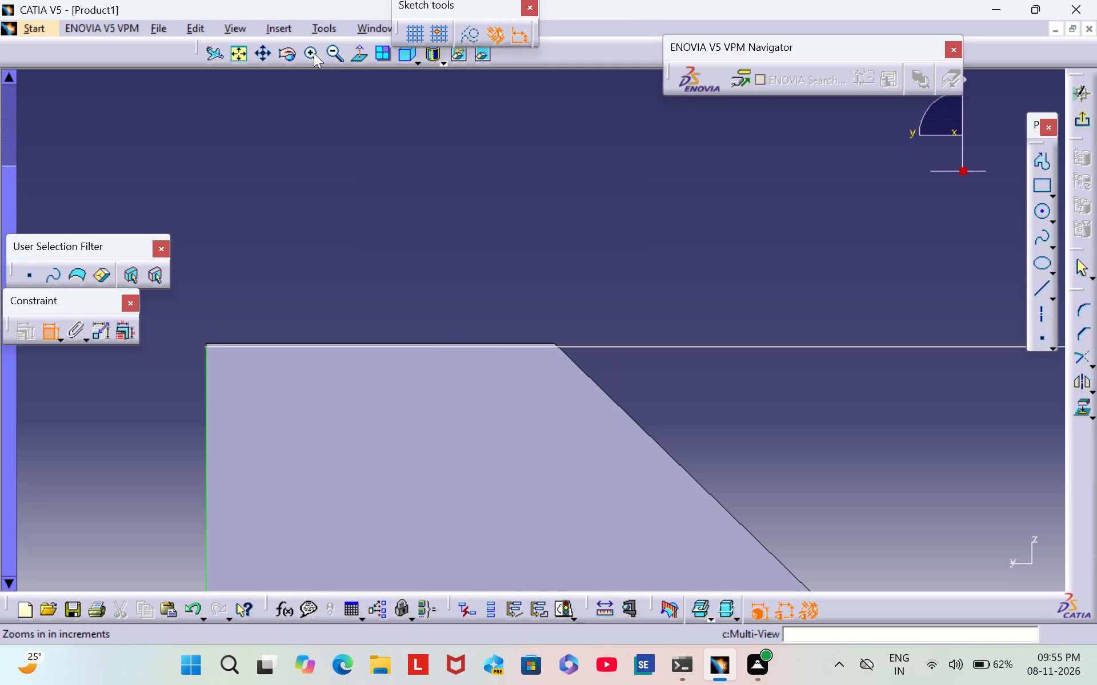
Make the rectangle's top line coincident with the block's top edge.
{"action": "triple_click", "coordinate": [314, 53]}
{"action": "triple_click", "coordinate": [314, 53]}
{"action": "middle_click_drag", "start_coordinate": [408, 192], "coordinate": [601, 75]}
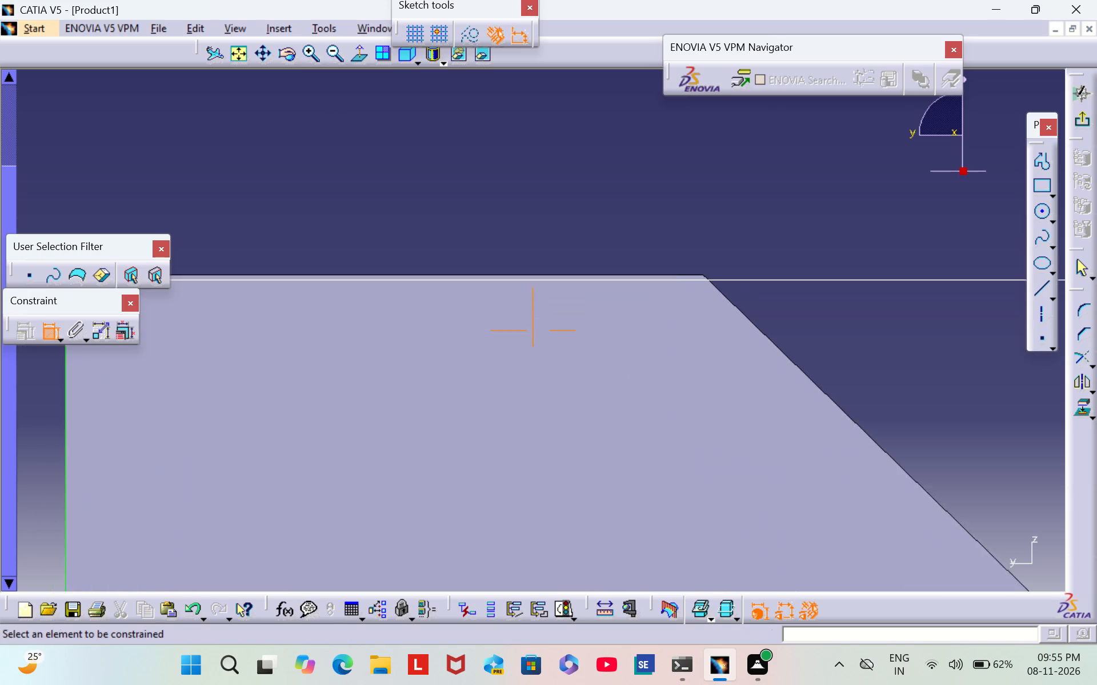
{"action": "middle_click_drag", "start_coordinate": [601, 75], "coordinate": [604, 74]}
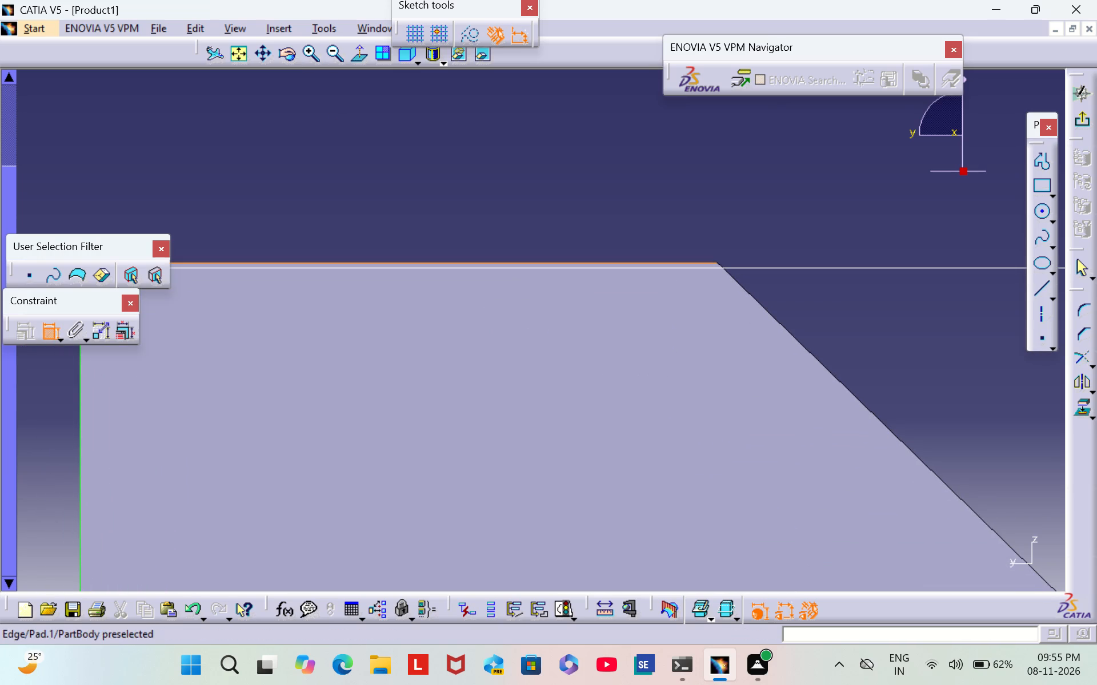
{"action": "left_click", "coordinate": [311, 260]}
{"action": "left_click", "coordinate": [317, 268]}
{"action": "right_click", "coordinate": [318, 267]}
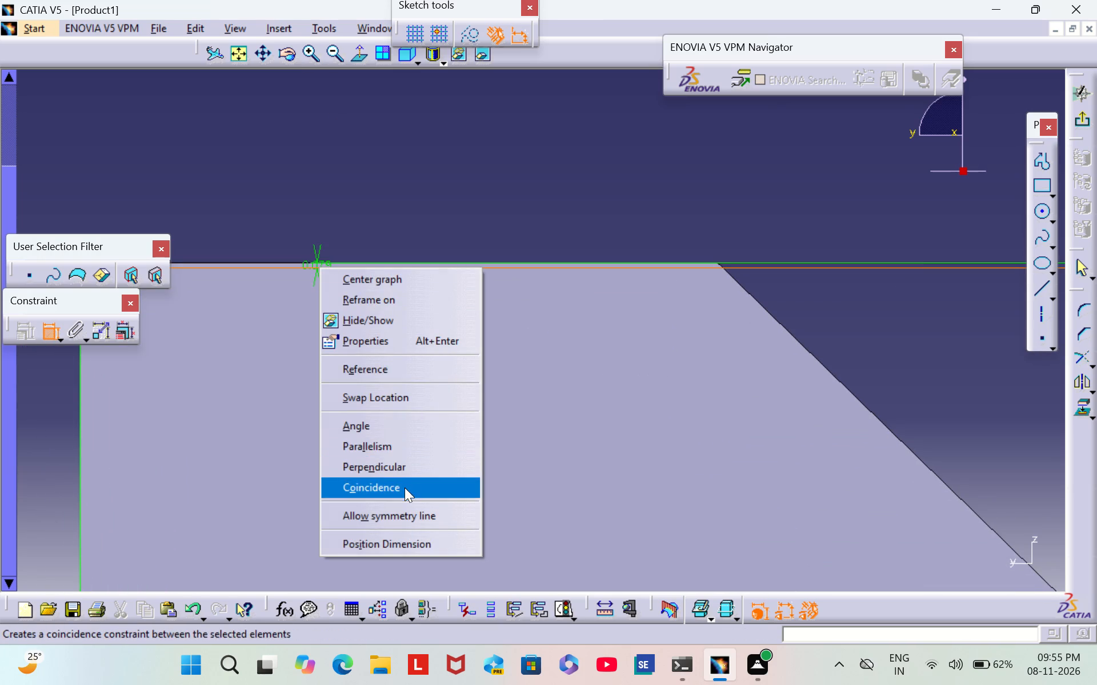
{"action": "left_click", "coordinate": [405, 487]}
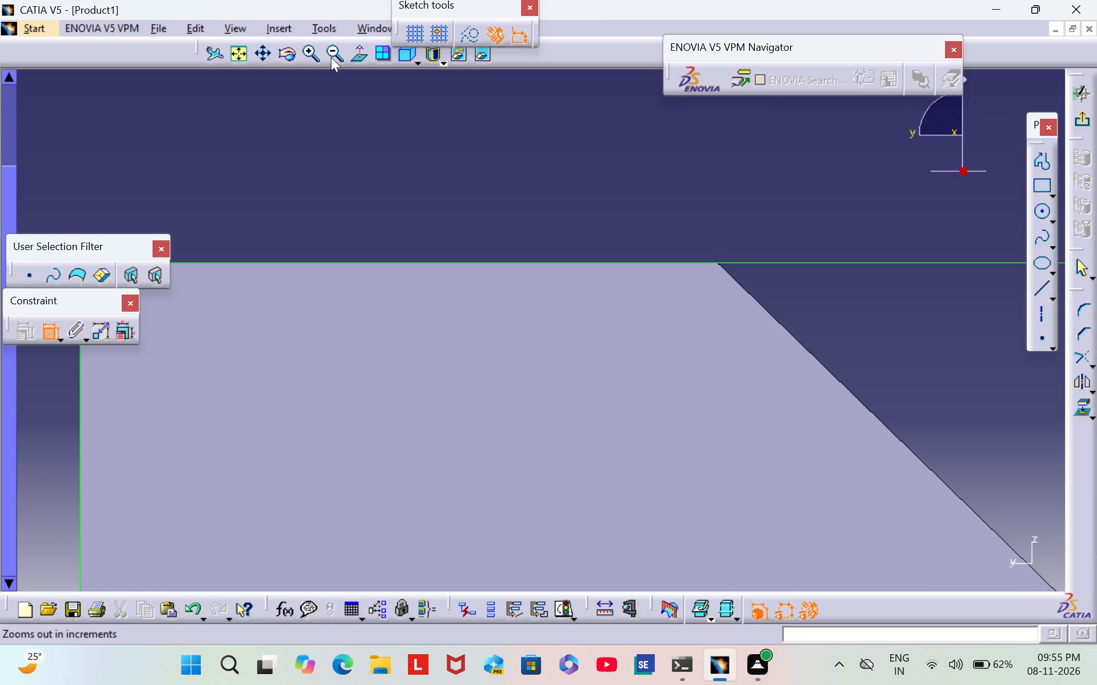
Make the sketched rectangle's right side coincident with the block's right edge.
{"action": "triple_click", "coordinate": [331, 57]}
{"action": "triple_click", "coordinate": [331, 57]}
{"action": "double_click", "coordinate": [331, 57]}
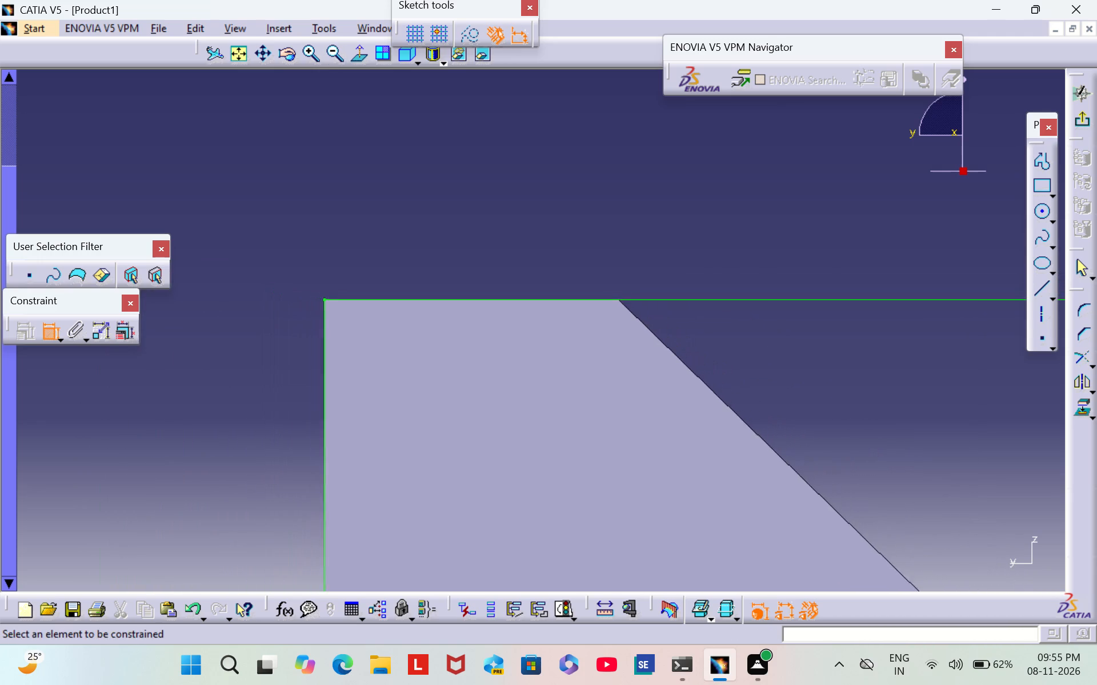
{"action": "middle_click_drag", "start_coordinate": [720, 343], "coordinate": [367, 147]}
{"action": "middle_click_drag", "start_coordinate": [680, 281], "coordinate": [95, 316]}
{"action": "scroll", "coordinate": [680, 281], "scroll_direction": "down", "scroll_amount": 1}
{"action": "middle_click_drag", "start_coordinate": [790, 418], "coordinate": [410, 341]}
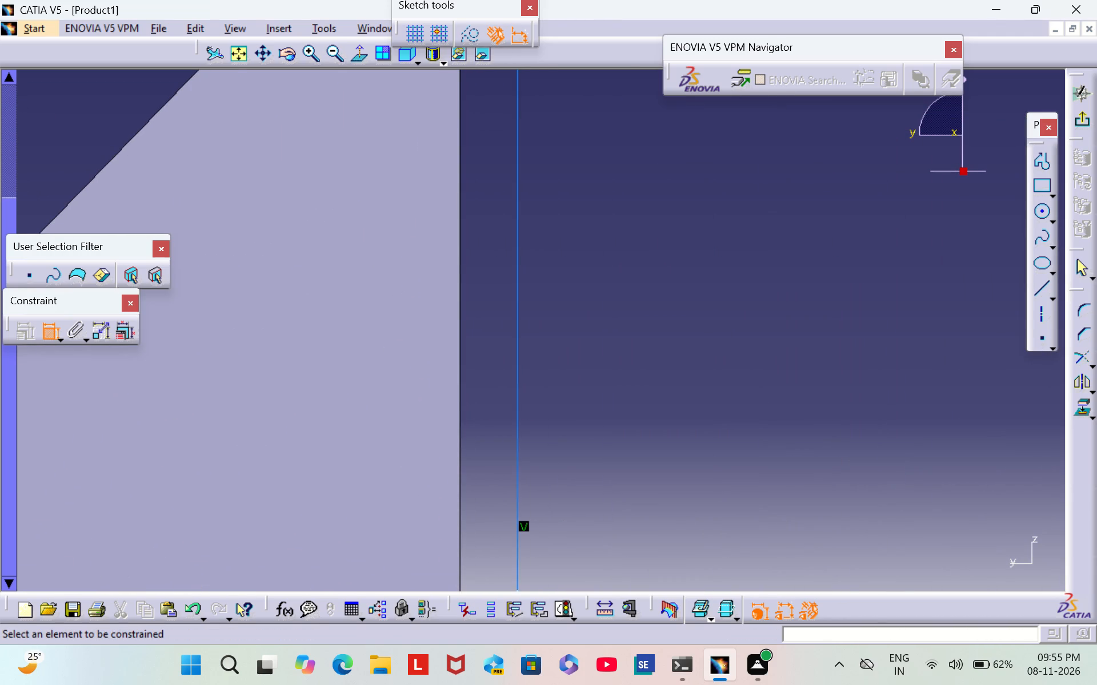
{"action": "left_click", "coordinate": [517, 336]}
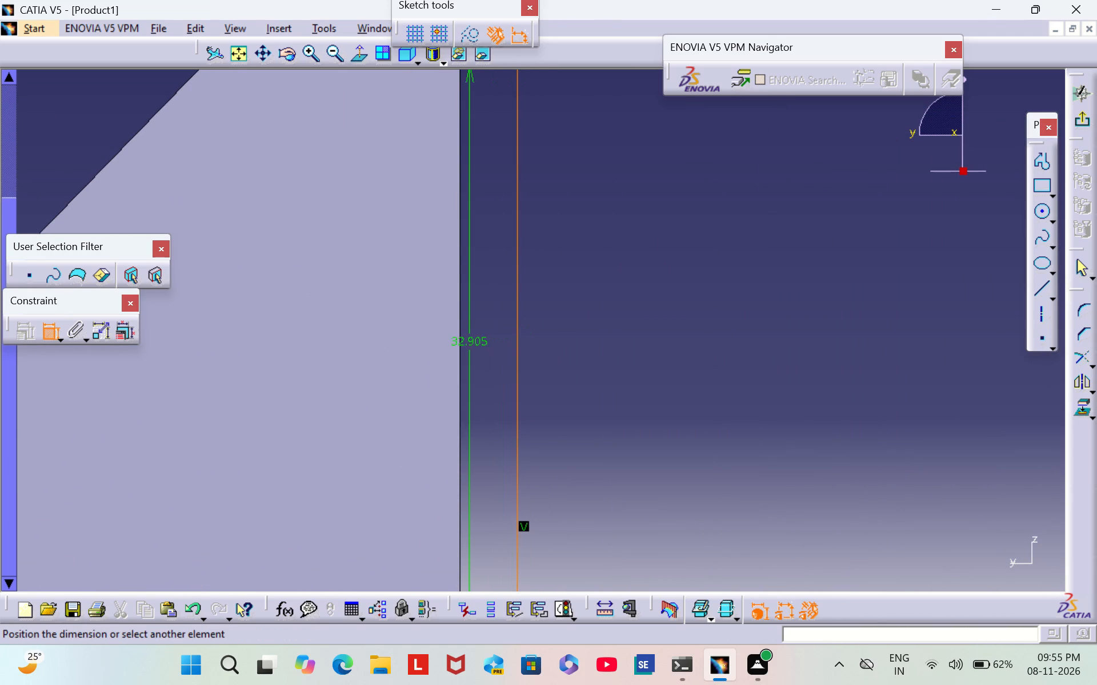
{"action": "left_click", "coordinate": [459, 342]}
{"action": "right_click", "coordinate": [458, 348]}
{"action": "left_click", "coordinate": [539, 568]}
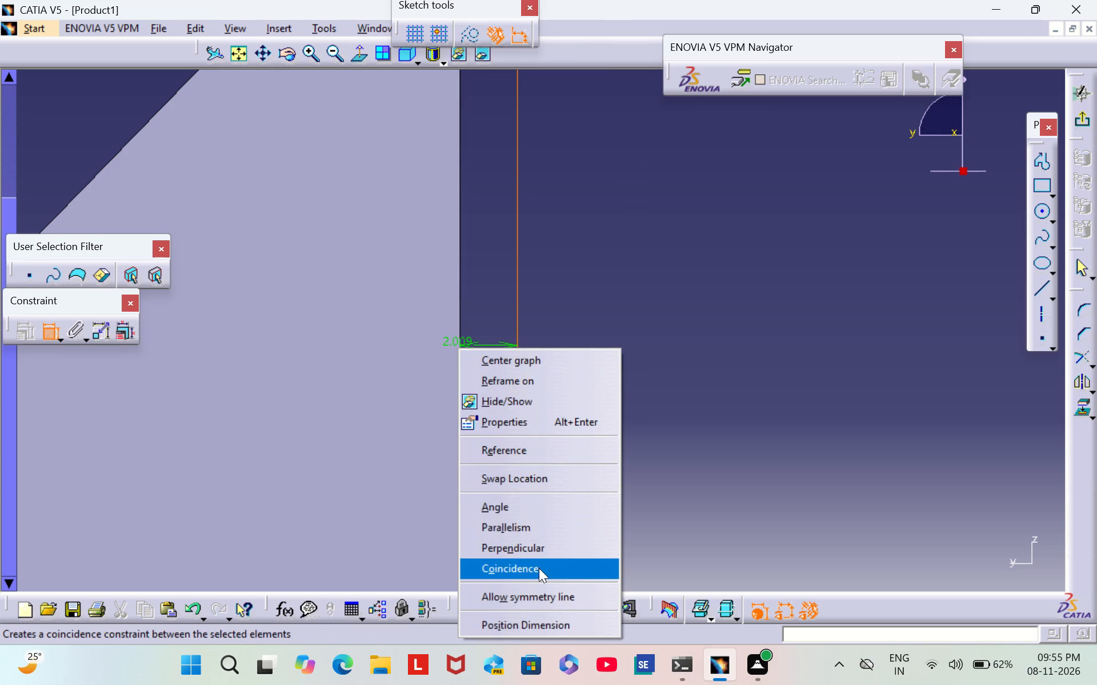
Make the rectangle's bottom line coincident with the block's bottom edge, and exit the sketch.
{"action": "scroll", "coordinate": [604, 501], "scroll_direction": "down", "scroll_amount": 1}
{"action": "middle_click_drag", "start_coordinate": [605, 499], "coordinate": [676, 193]}
{"action": "middle_click_drag", "start_coordinate": [467, 446], "coordinate": [607, 185]}
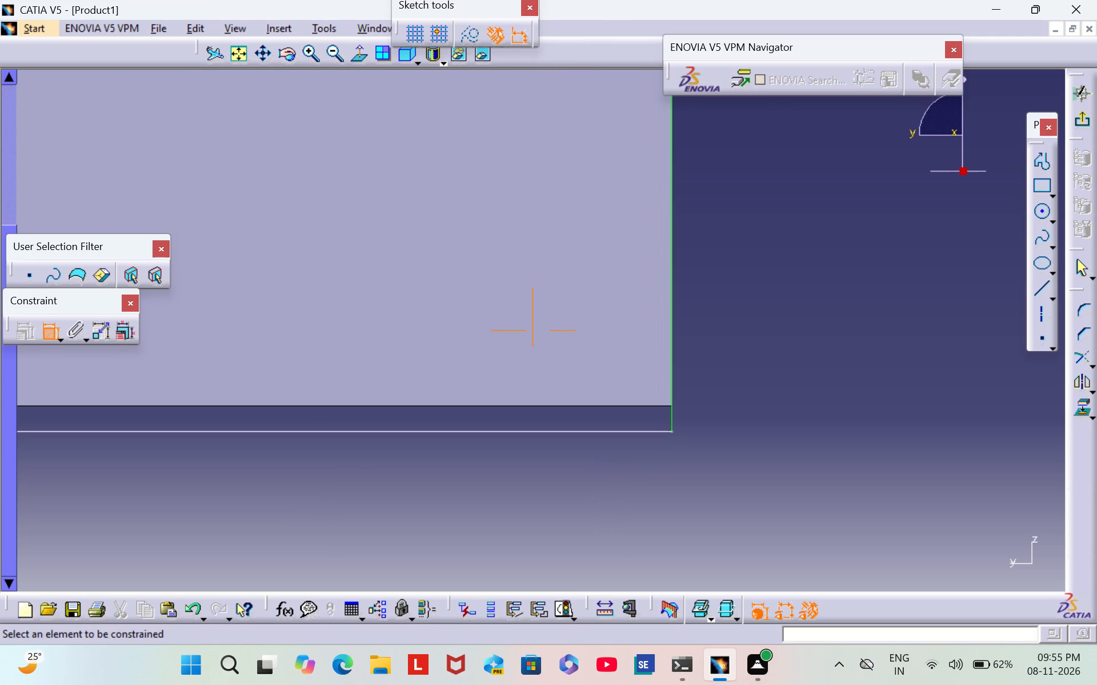
{"action": "left_click", "coordinate": [195, 430]}
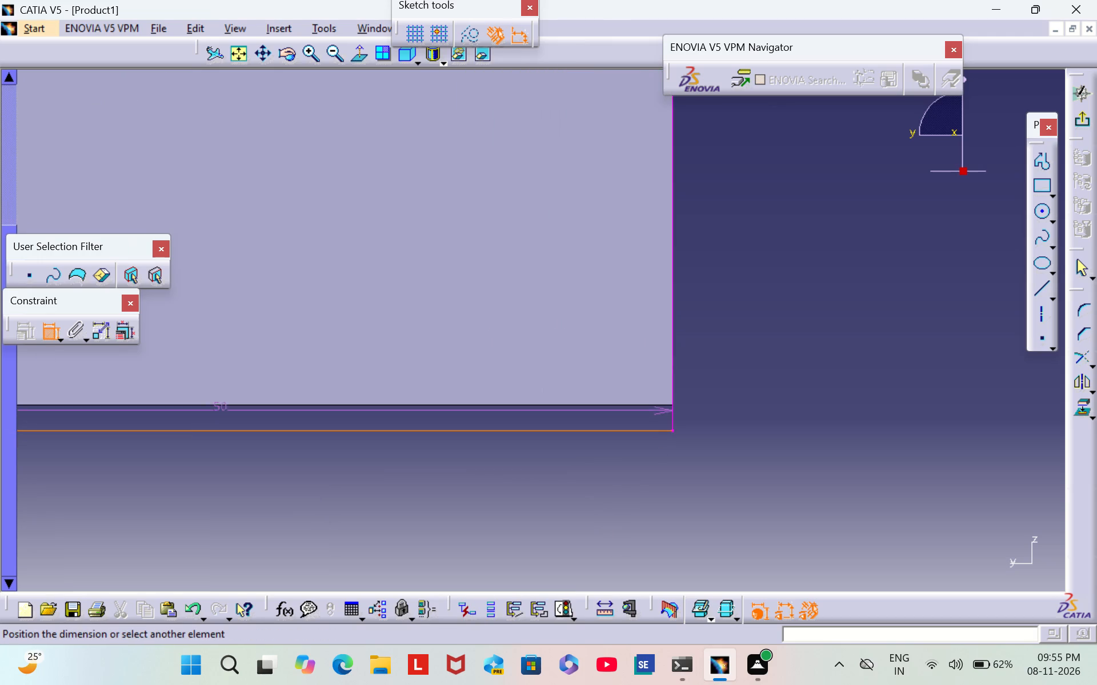
{"action": "left_click", "coordinate": [230, 405]}
{"action": "right_click", "coordinate": [231, 405]}
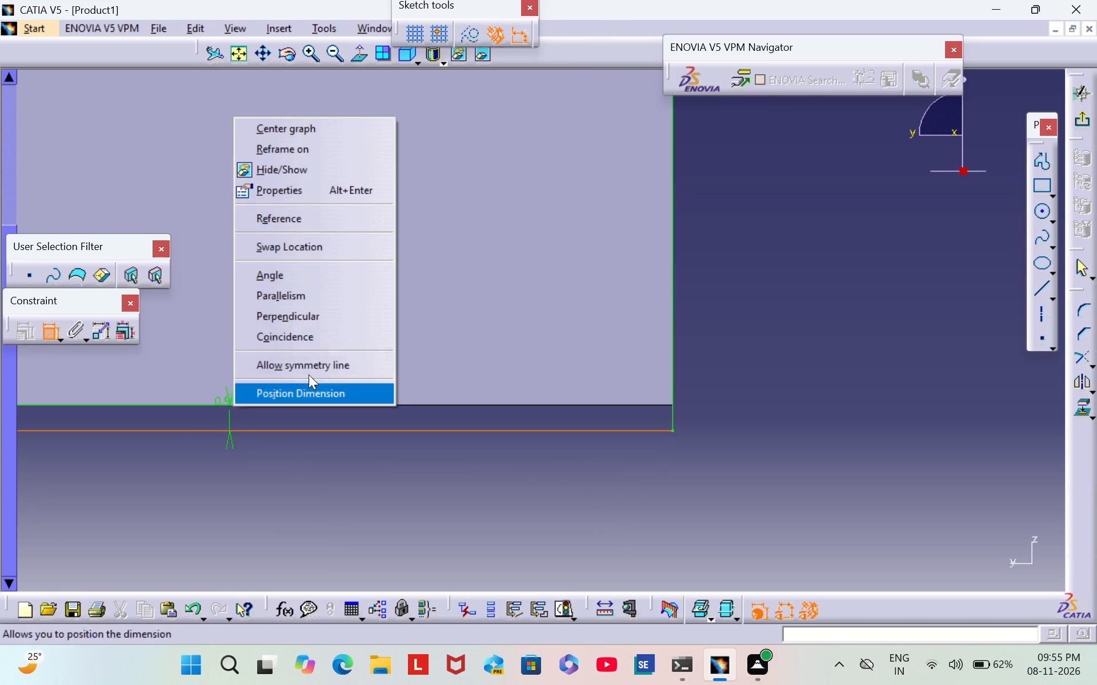
{"action": "left_click", "coordinate": [322, 337]}
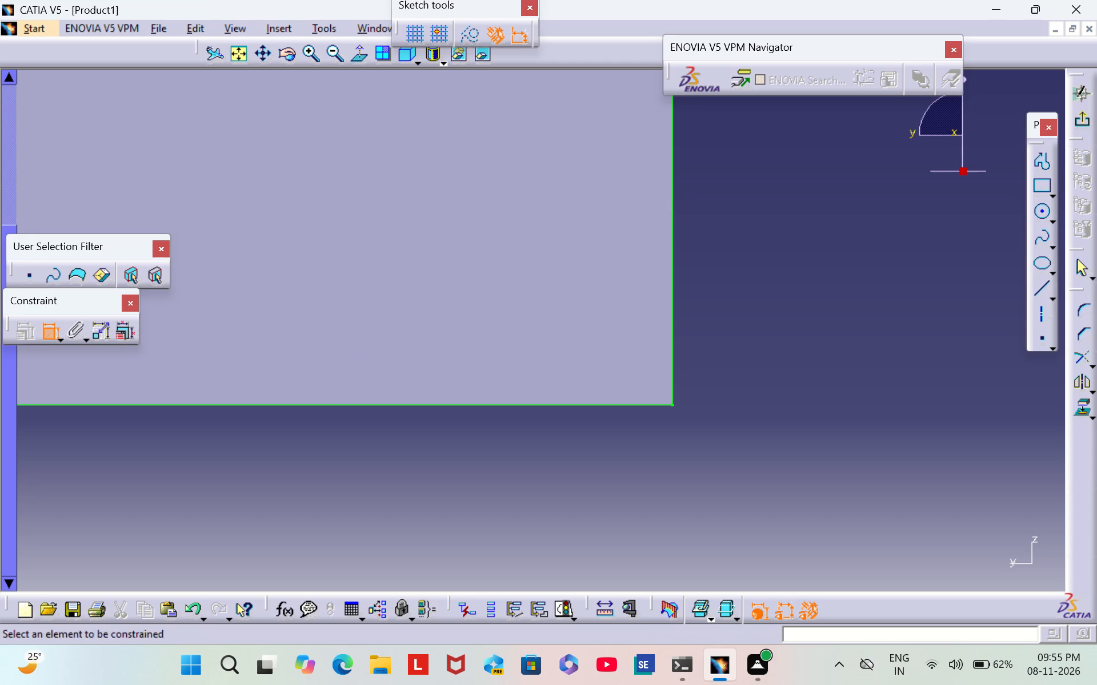
{"action": "triple_click", "coordinate": [334, 56]}
{"action": "triple_click", "coordinate": [334, 56]}
{"action": "double_click", "coordinate": [334, 56]}
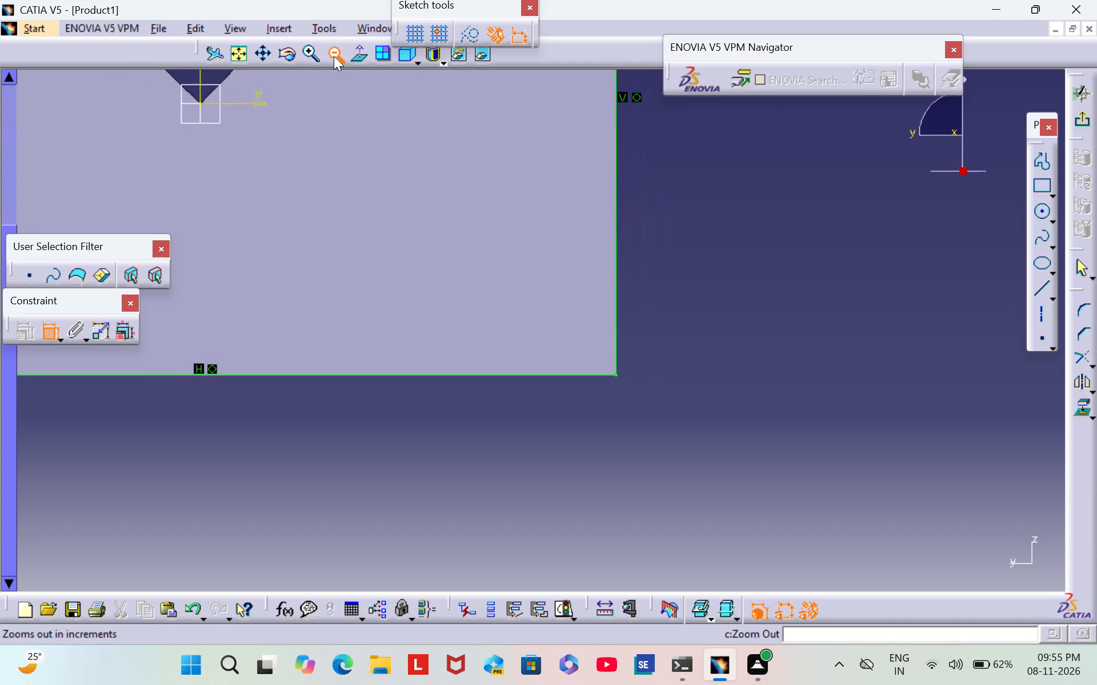
{"action": "scroll", "coordinate": [391, 226], "scroll_direction": "down", "scroll_amount": 1}
{"action": "middle_click_drag", "start_coordinate": [391, 226], "coordinate": [513, 381]}
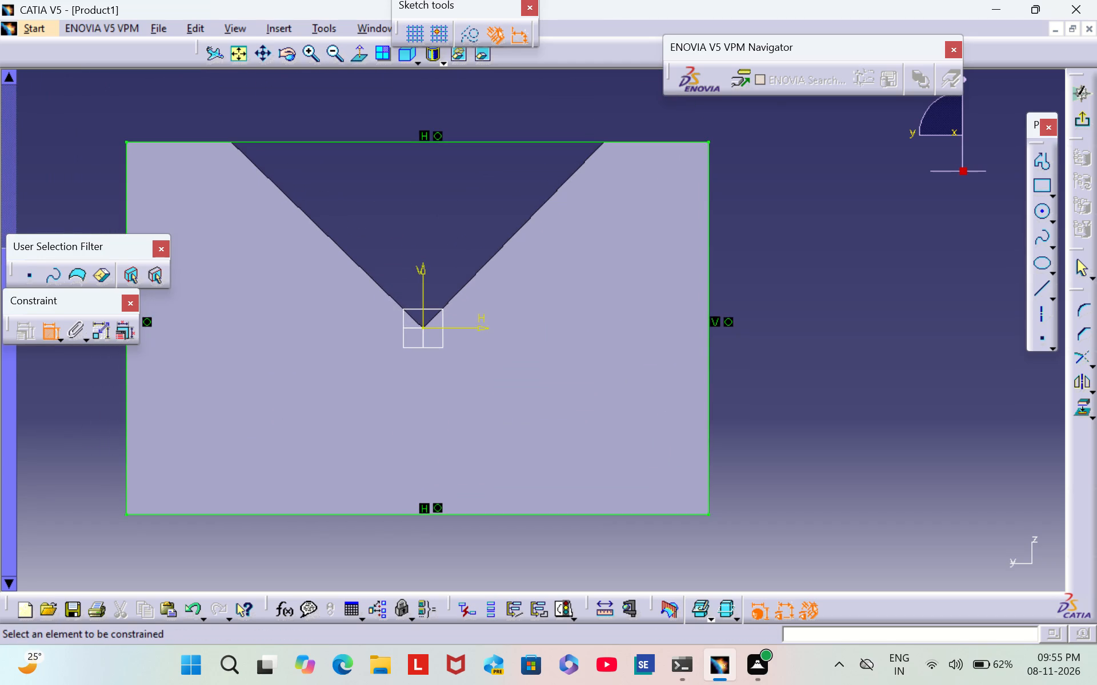
{"action": "triple_click", "coordinate": [339, 56]}
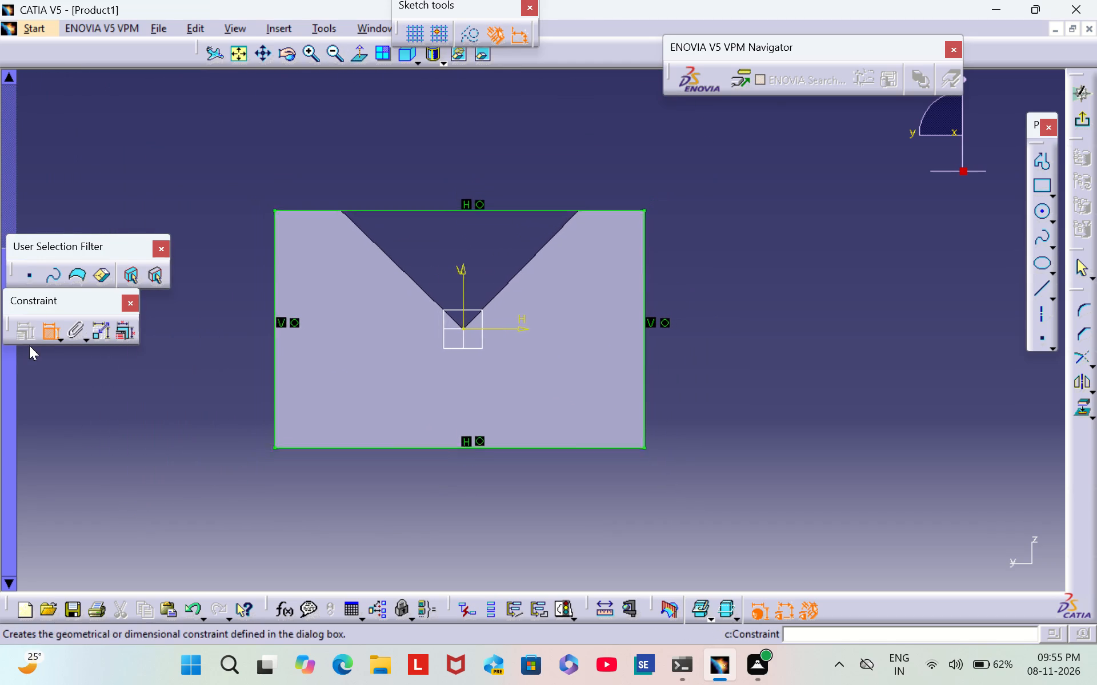
{"action": "left_click", "coordinate": [47, 330]}
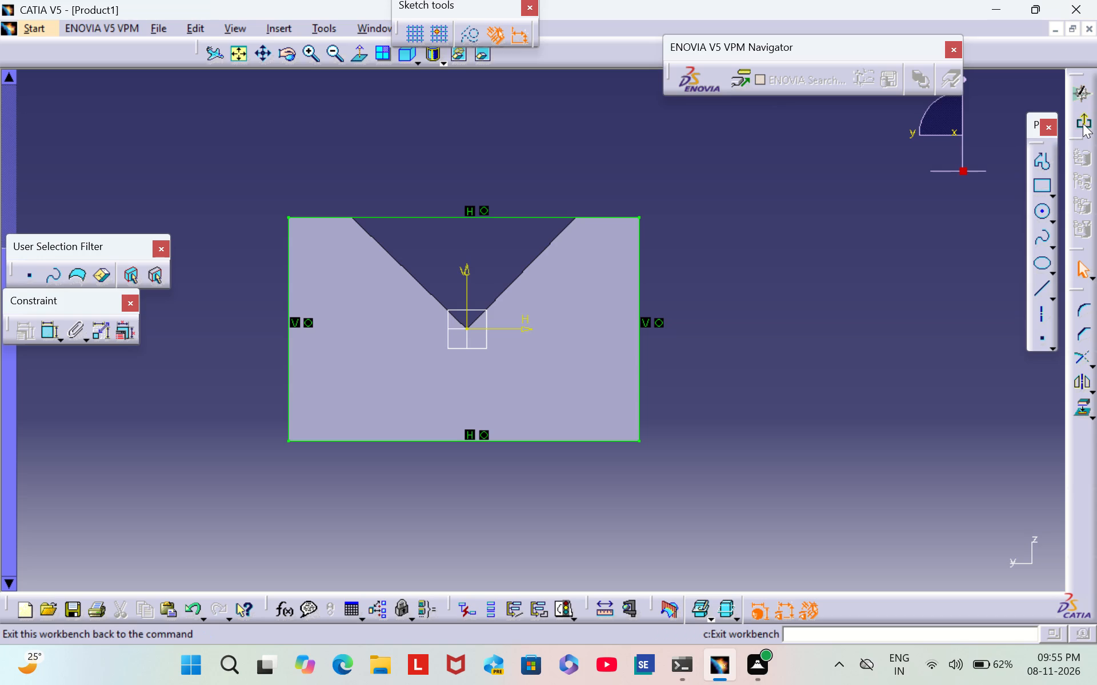
{"action": "left_click", "coordinate": [1083, 121]}
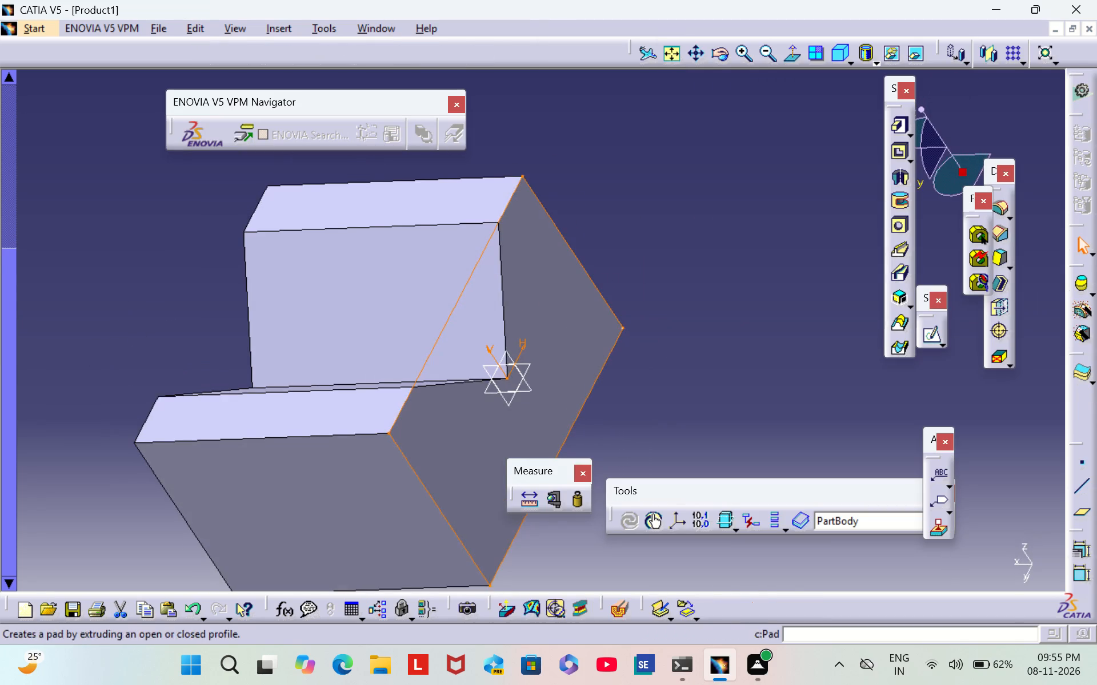
Pad the rear-face rectangle 40 mm outward from the V-notched block.
{"action": "scroll", "coordinate": [658, 372], "scroll_direction": "down", "scroll_amount": 1}
{"action": "middle_click_drag", "start_coordinate": [658, 372], "coordinate": [676, 306]}
{"action": "middle_click_drag", "start_coordinate": [145, 367], "coordinate": [277, 379]}
{"action": "right_click_drag", "start_coordinate": [147, 366], "coordinate": [277, 379]}
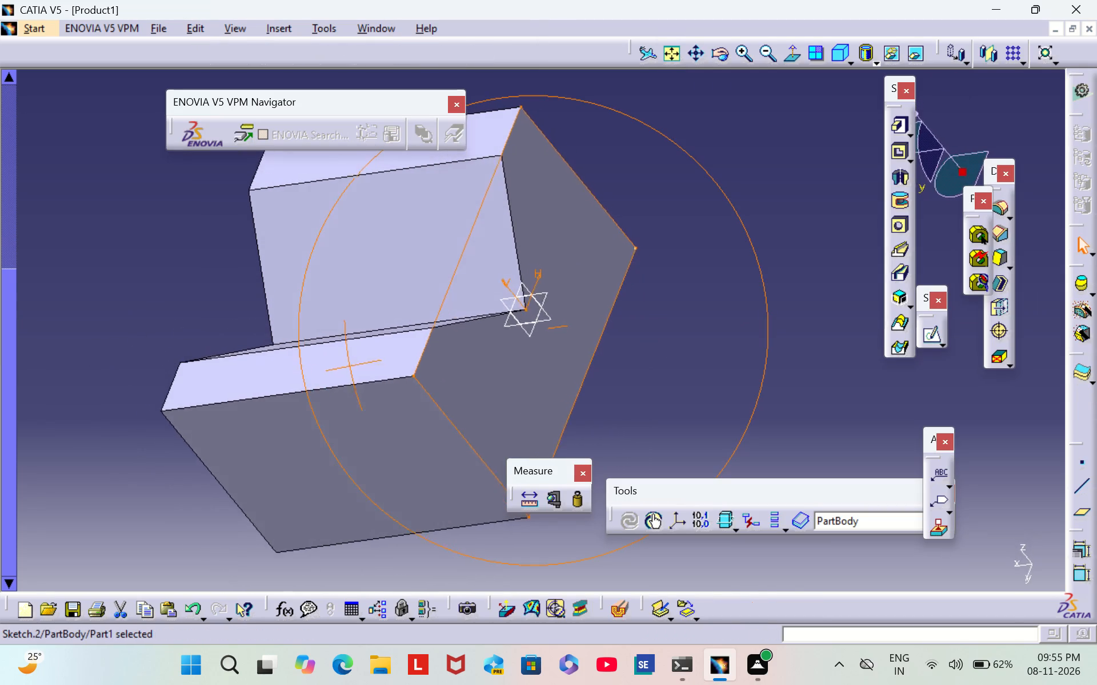
{"action": "middle_click_drag", "start_coordinate": [277, 379], "coordinate": [418, 354]}
{"action": "right_click_drag", "start_coordinate": [277, 379], "coordinate": [436, 349]}
{"action": "middle_click", "coordinate": [432, 350]}
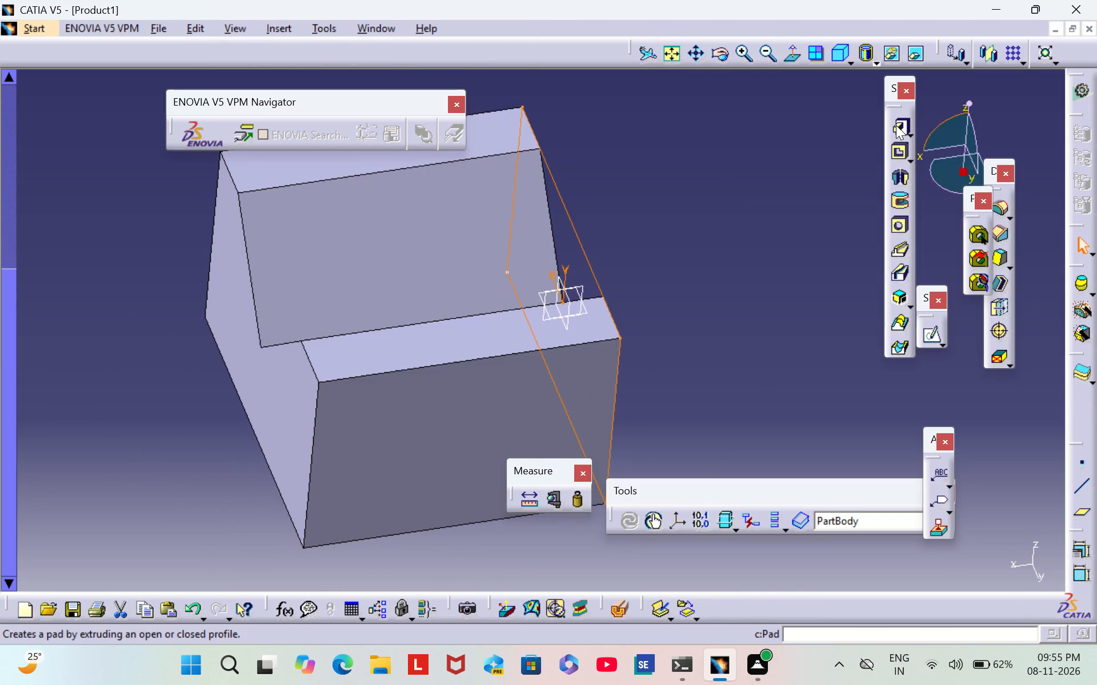
{"action": "left_click", "coordinate": [896, 125]}
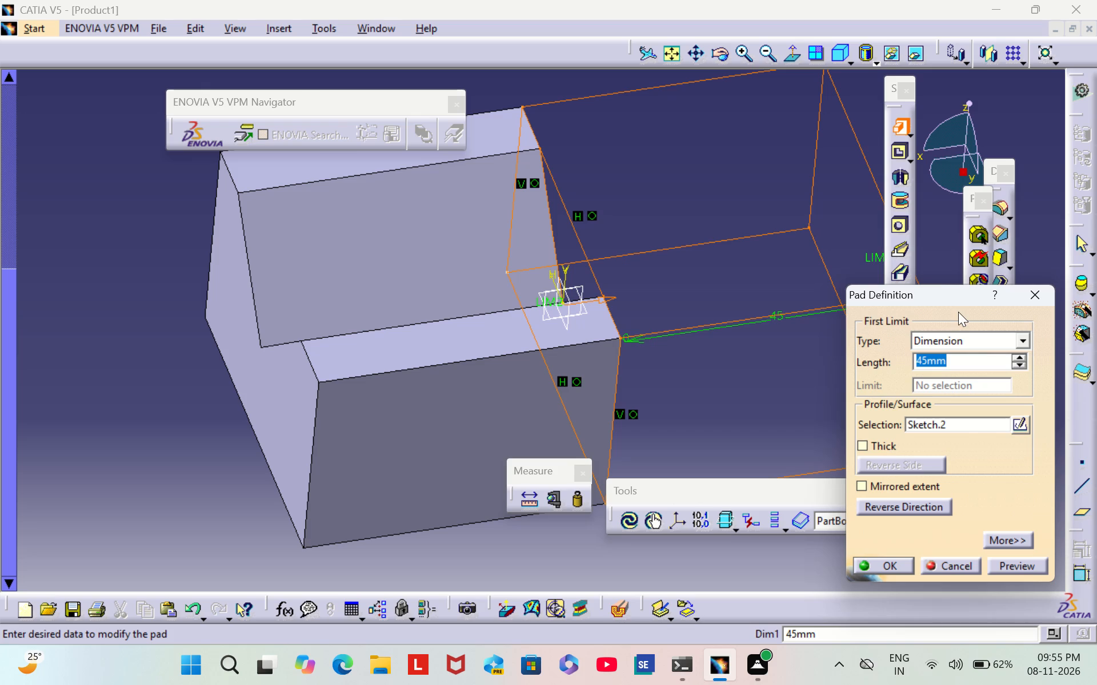
{"action": "key", "text": "BackSpace"}
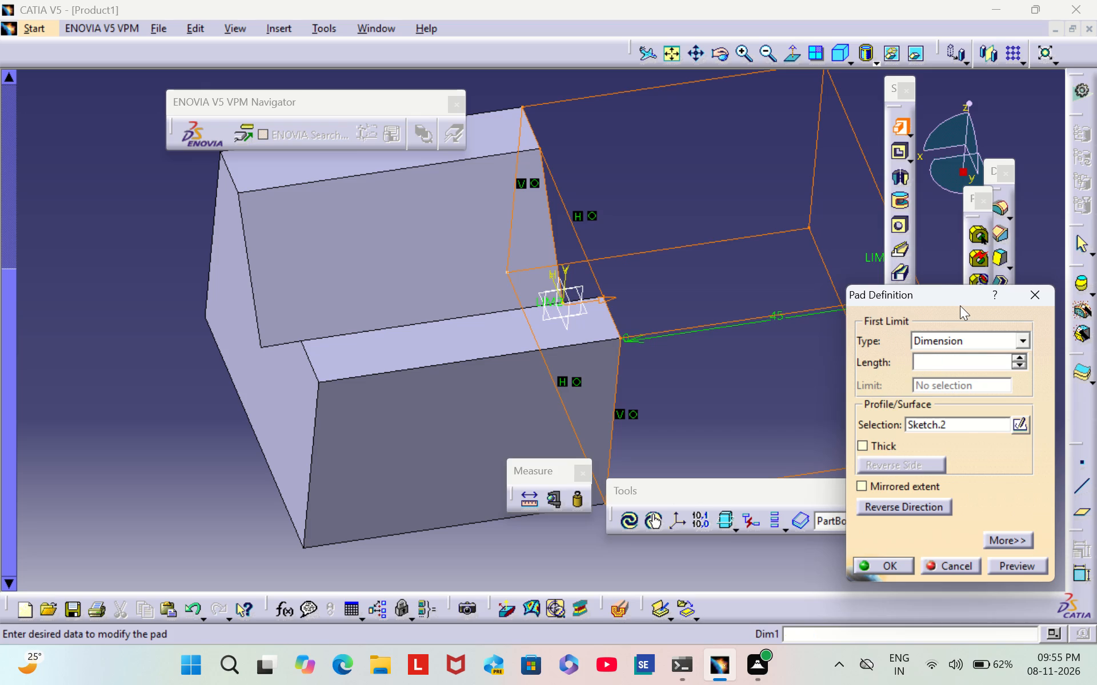
{"action": "key", "text": "3"}
{"action": "key", "text": "BackSpace"}
{"action": "type", "text": "40"}
{"action": "left_click", "coordinate": [891, 565]}
{"action": "left_click", "coordinate": [124, 335]}
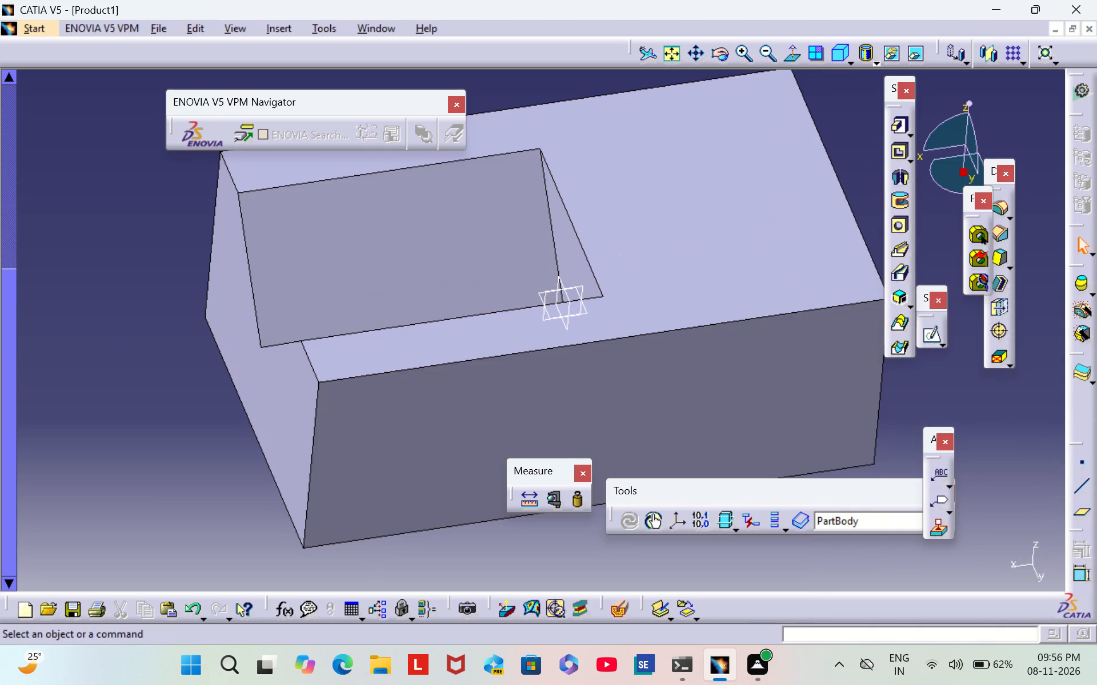
On the block's top face, sketch a rectangular line profile about 13 by 18 mm near an outer corner of the solid end.
{"action": "left_click", "coordinate": [710, 144]}
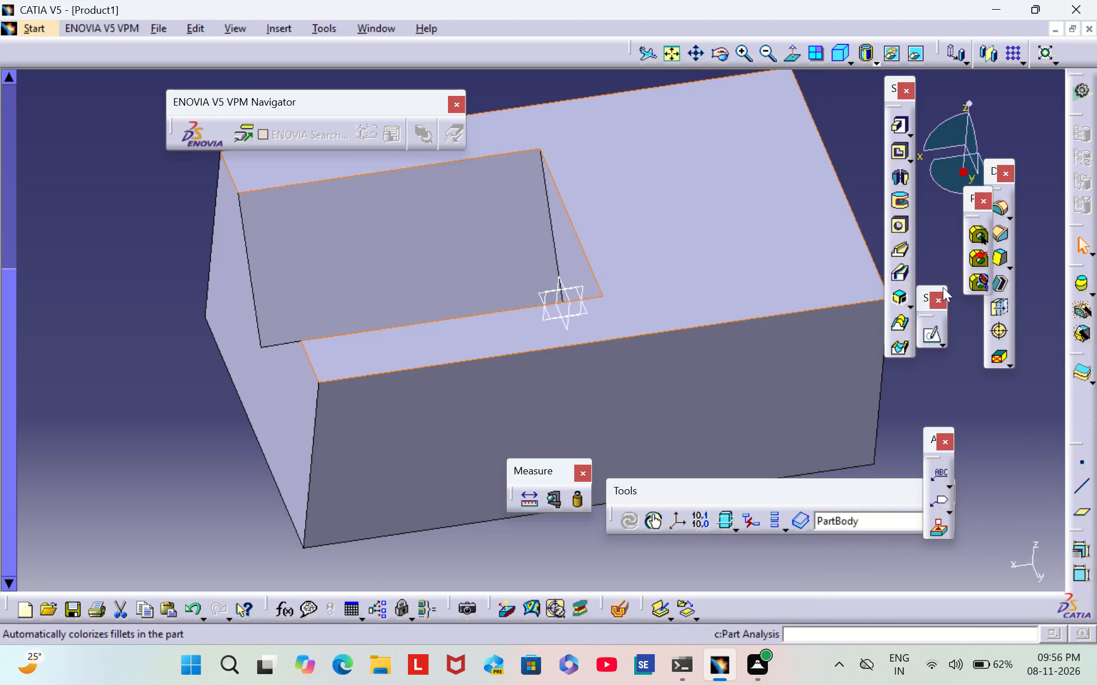
{"action": "left_click", "coordinate": [933, 340]}
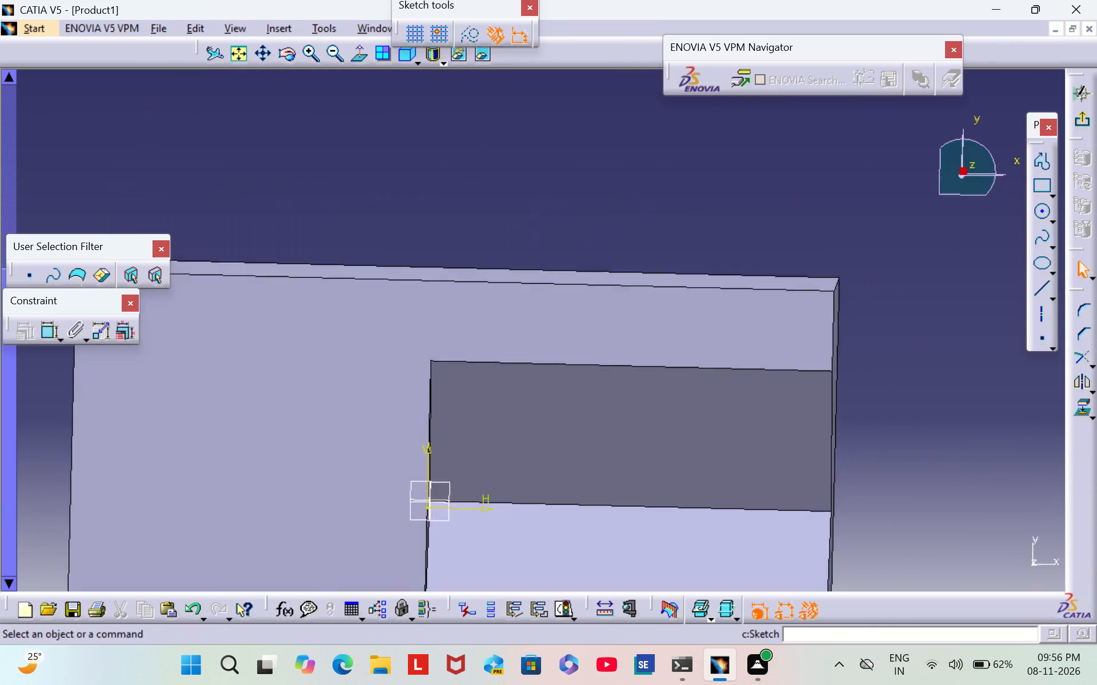
{"action": "scroll", "coordinate": [738, 207], "scroll_direction": "down", "scroll_amount": 1}
{"action": "middle_click_drag", "start_coordinate": [644, 233], "coordinate": [766, 77]}
{"action": "middle_click_drag", "start_coordinate": [568, 407], "coordinate": [668, 312]}
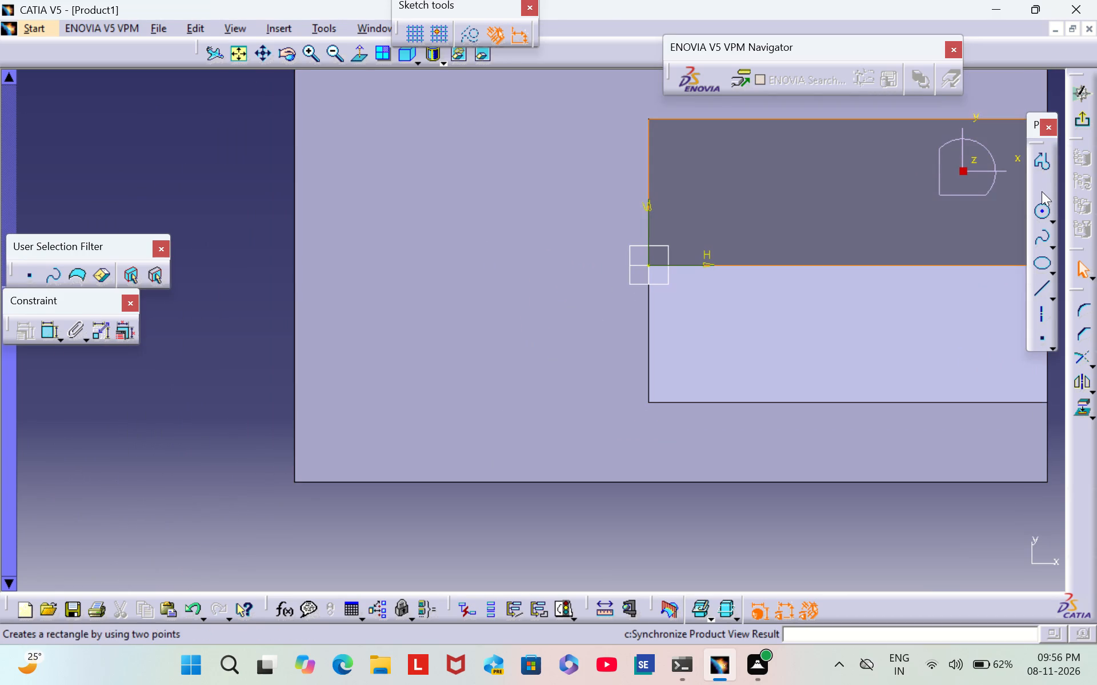
{"action": "left_click", "coordinate": [1043, 160]}
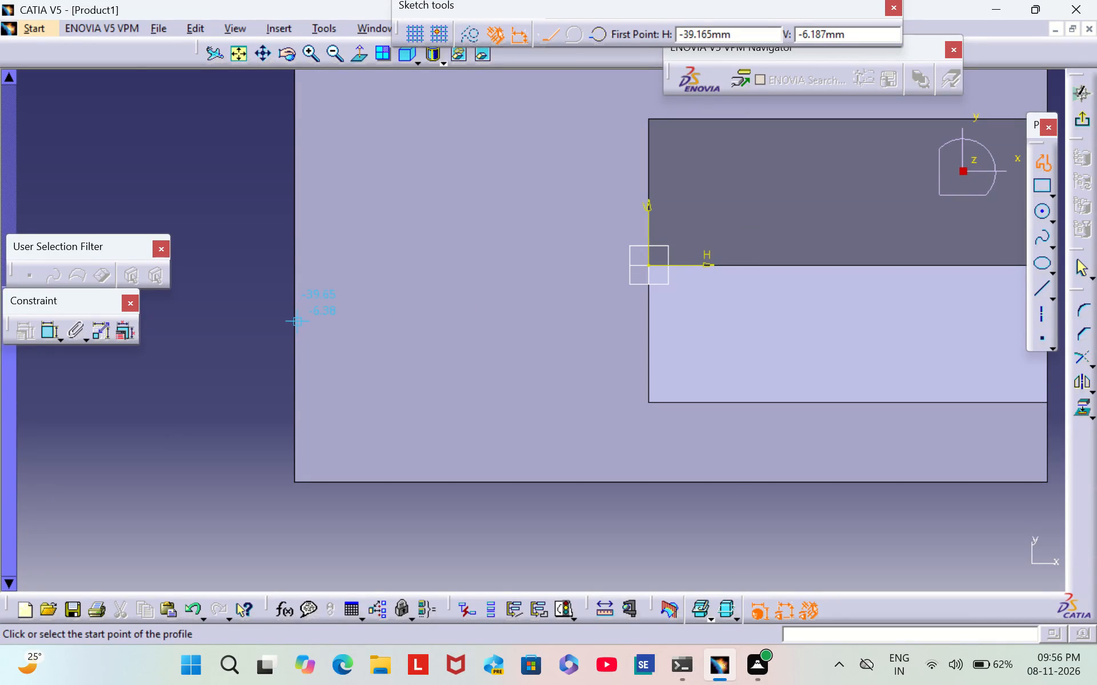
{"action": "left_click", "coordinate": [302, 319]}
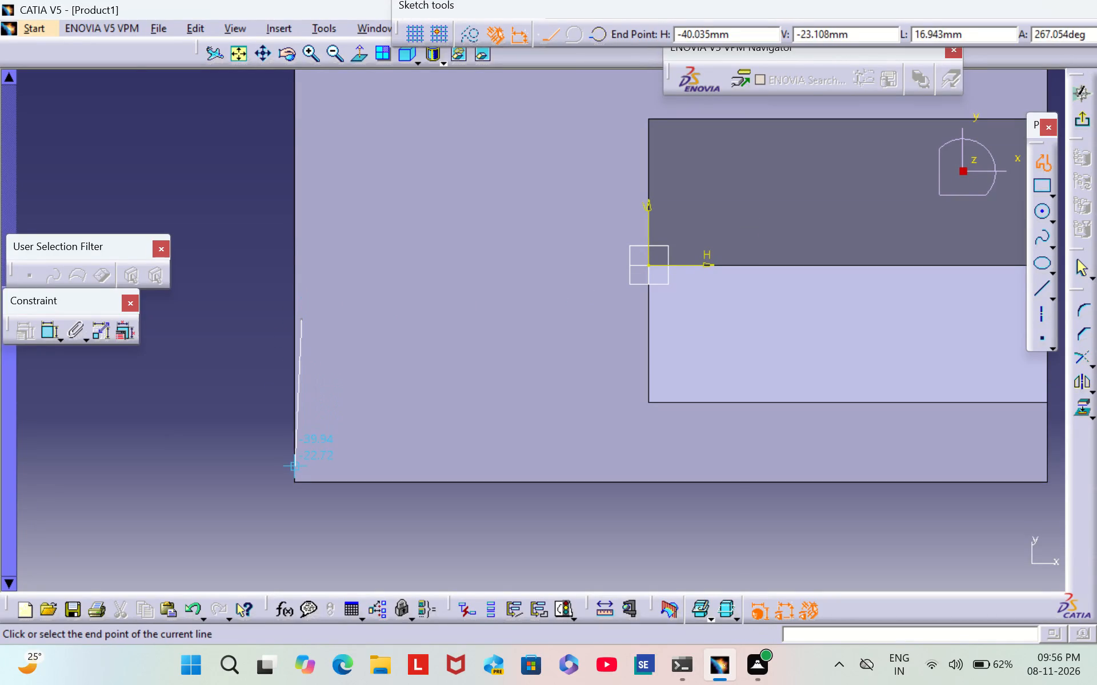
{"action": "left_click", "coordinate": [301, 470]}
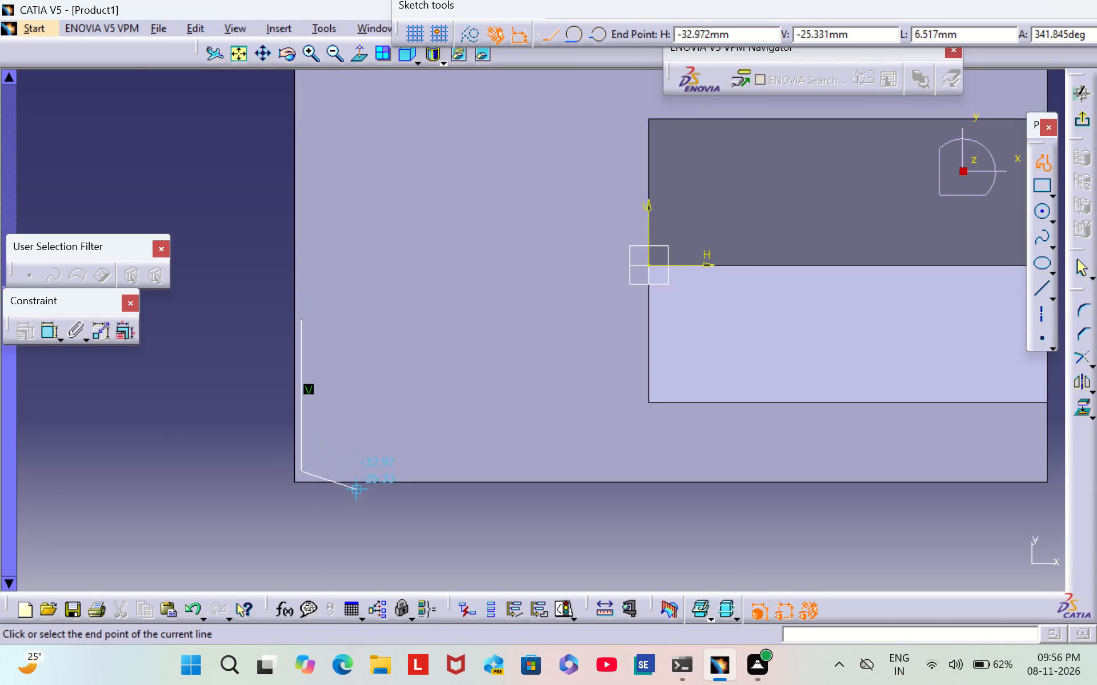
{"action": "left_click", "coordinate": [423, 470]}
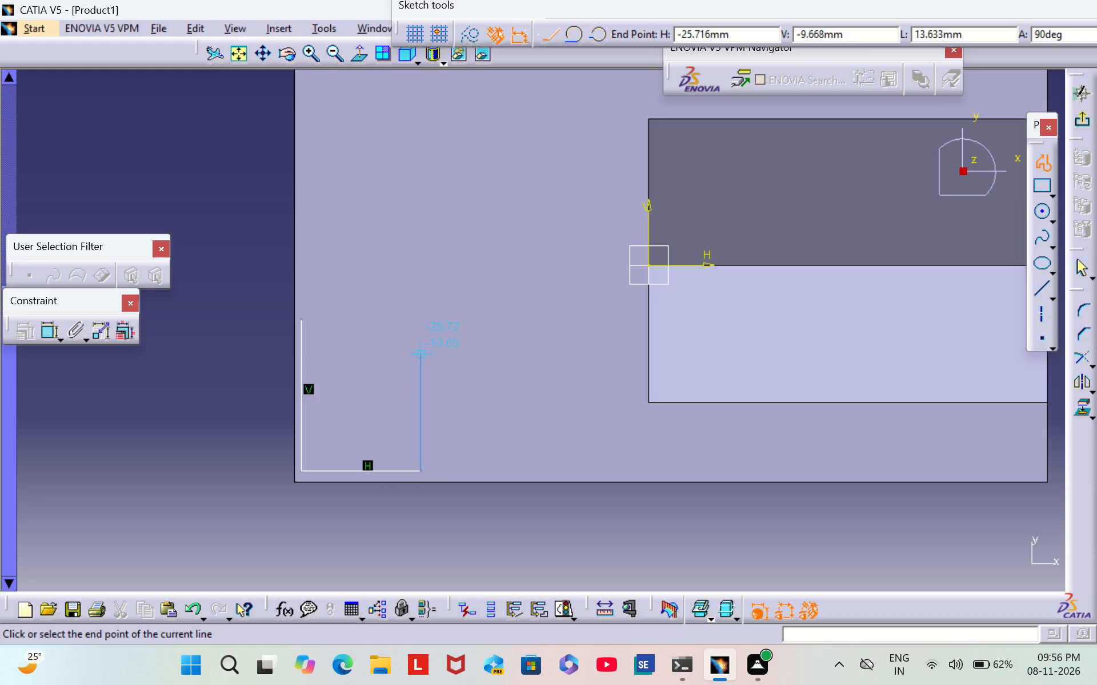
{"action": "left_click", "coordinate": [418, 315]}
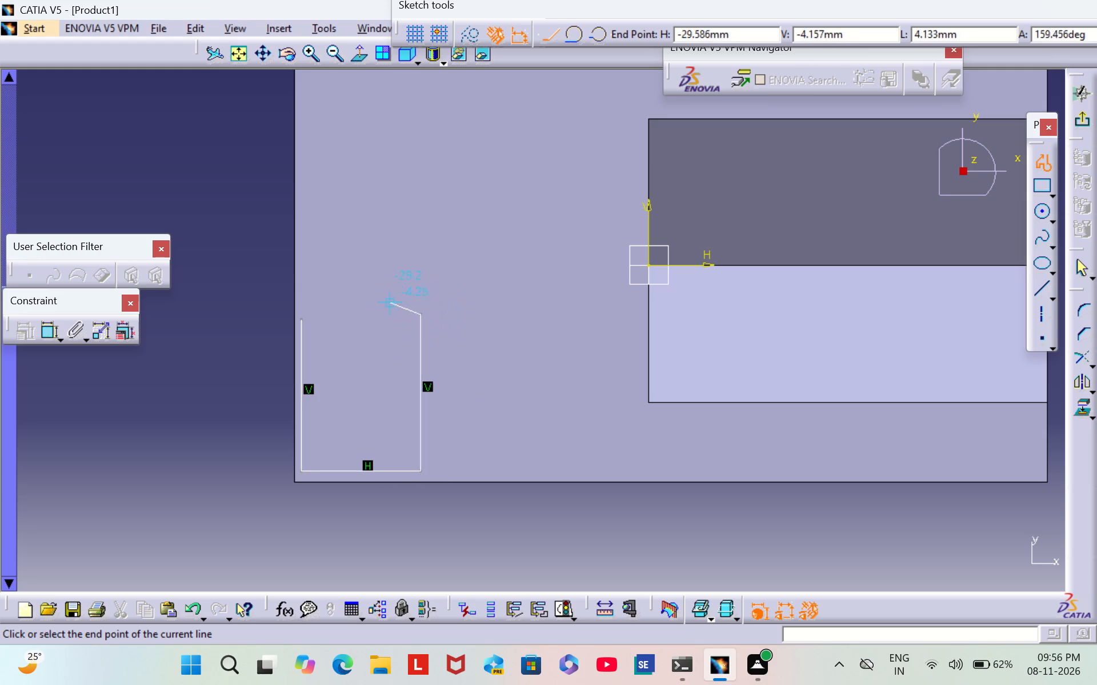
{"action": "left_click", "coordinate": [299, 312]}
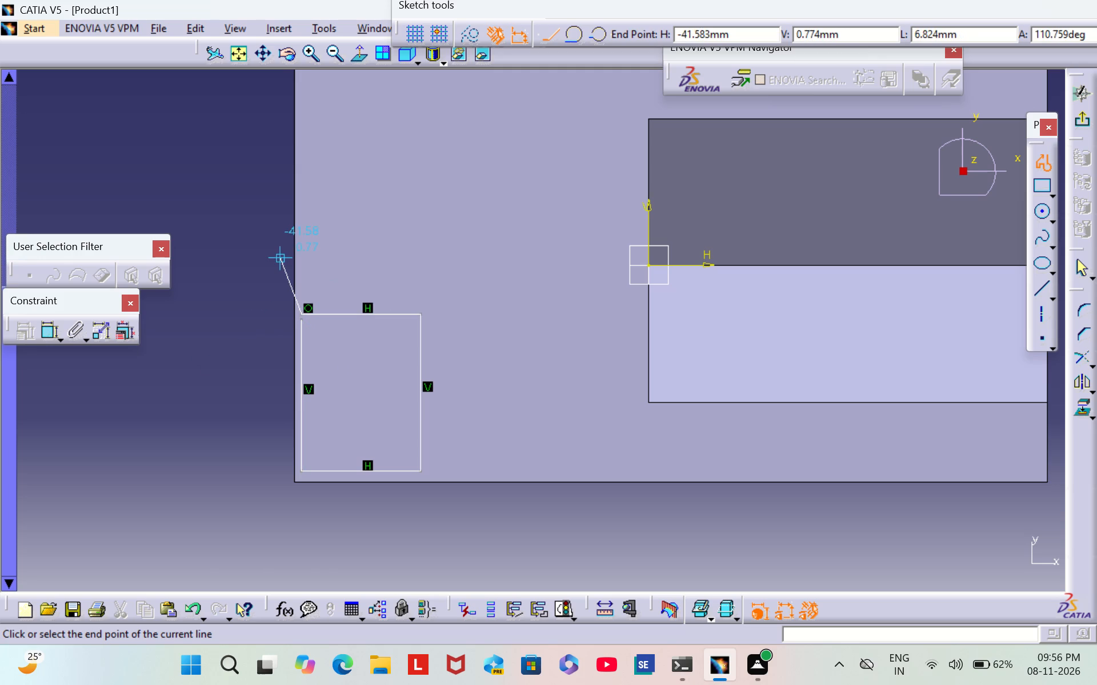
{"action": "key", "text": "Escape"}
{"action": "key", "text": "Escape"}
{"action": "left_click", "coordinate": [242, 348]}
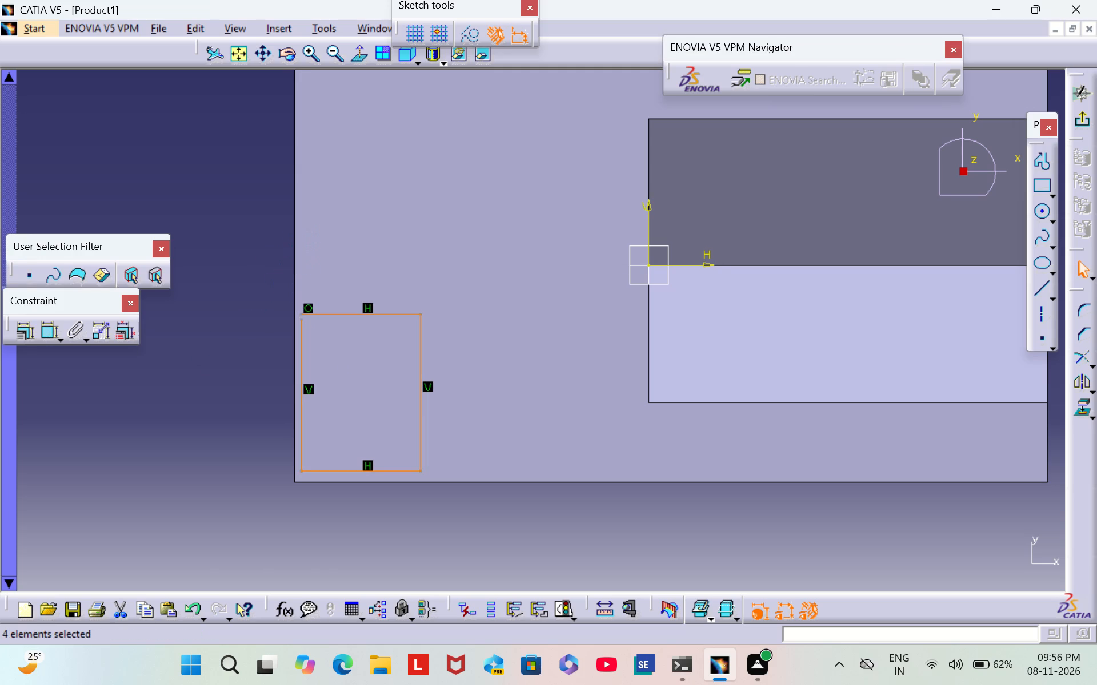
Make the start and end points of the rectangular profile coincident at its upper-left corner to close the gap.
{"action": "triple_click", "coordinate": [314, 58]}
{"action": "left_click", "coordinate": [317, 57]}
{"action": "middle_click_drag", "start_coordinate": [319, 253], "coordinate": [589, 259]}
{"action": "scroll", "coordinate": [320, 253], "scroll_direction": "down", "scroll_amount": 1}
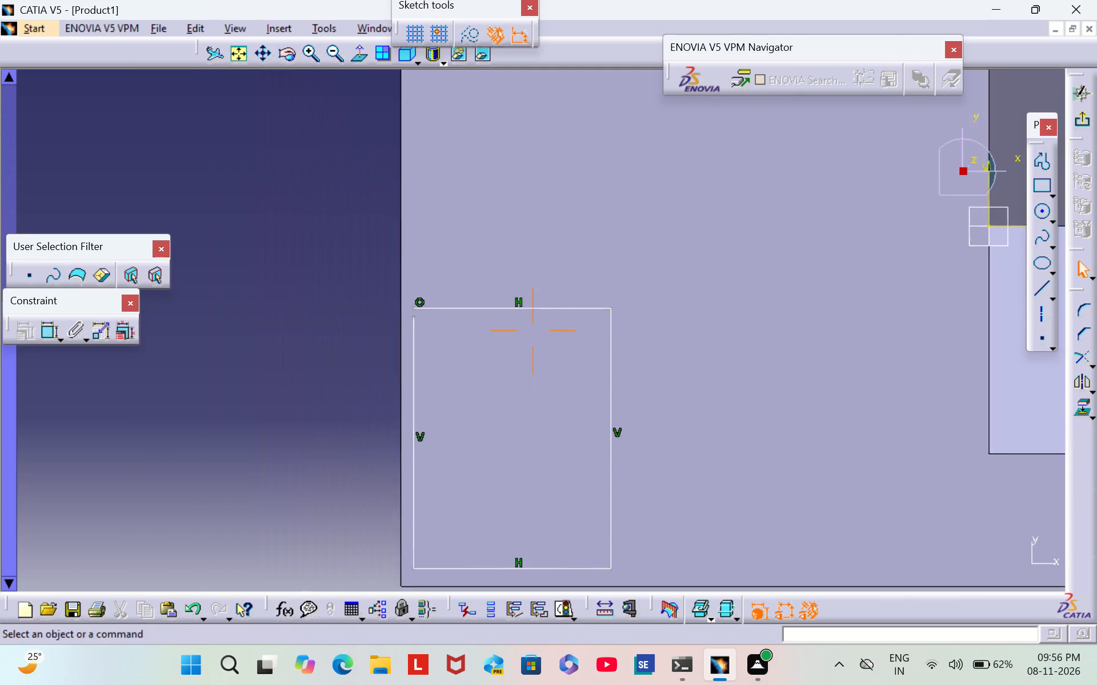
{"action": "middle_click_drag", "start_coordinate": [589, 259], "coordinate": [590, 260]}
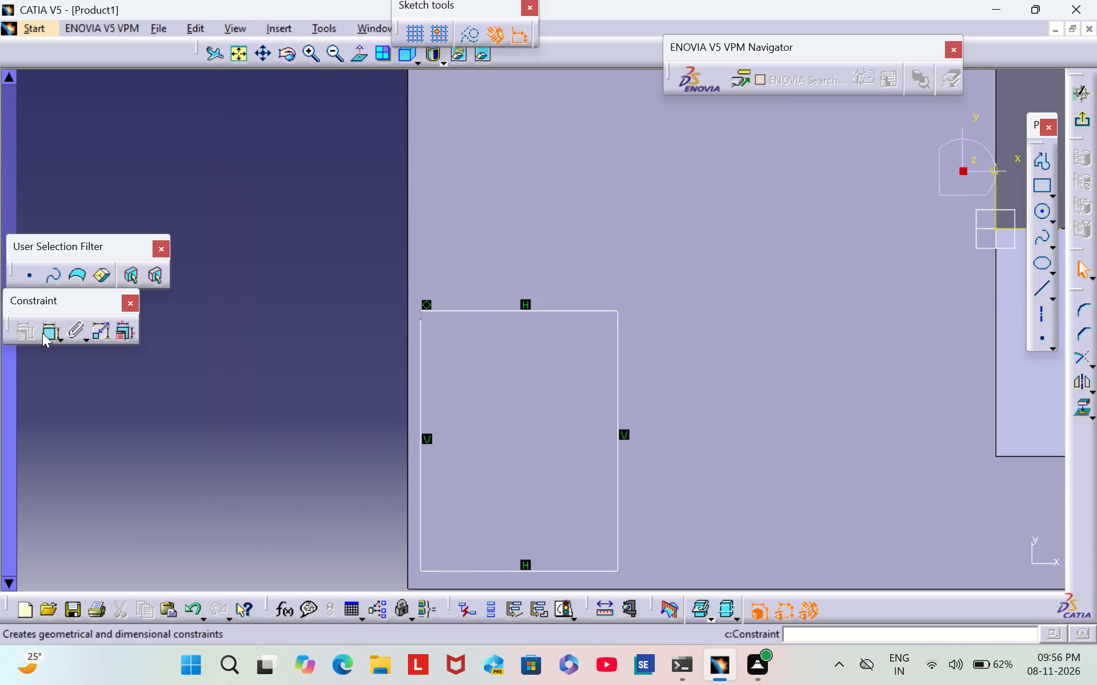
{"action": "double_click", "coordinate": [45, 334]}
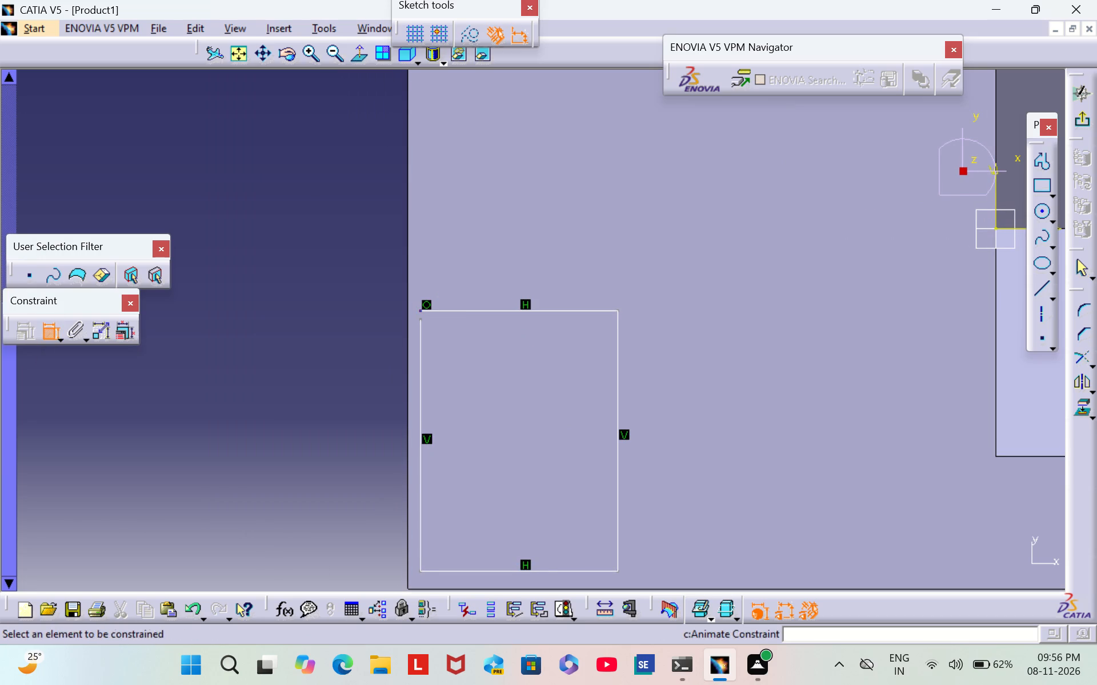
{"action": "left_click", "coordinate": [420, 310]}
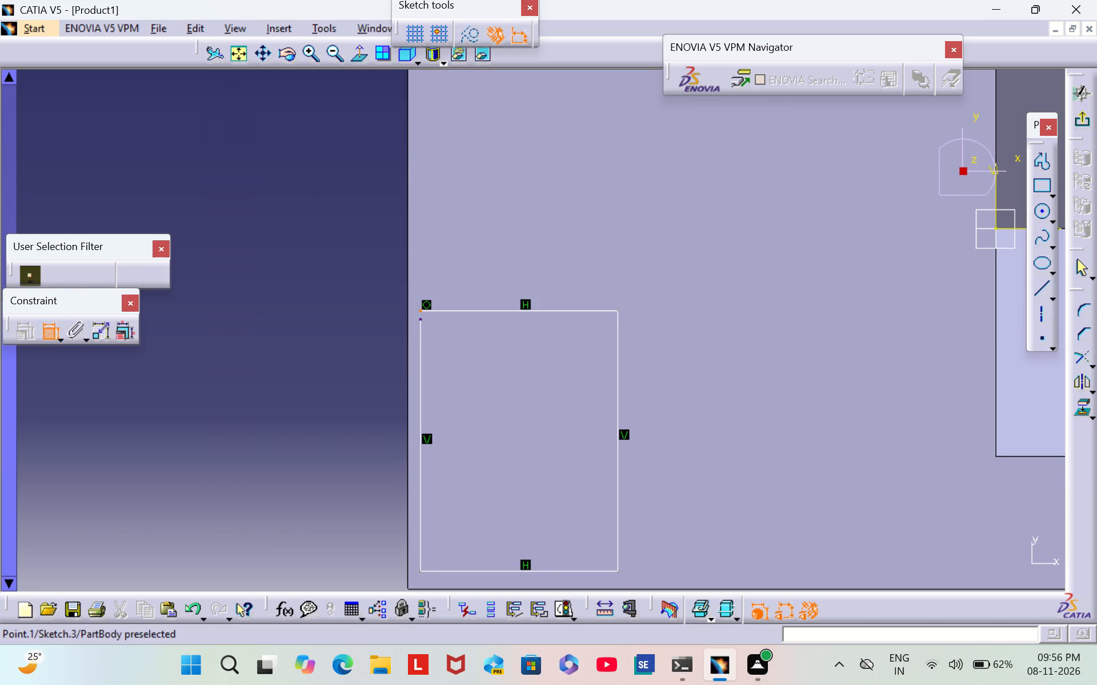
{"action": "left_click", "coordinate": [419, 320]}
{"action": "right_click", "coordinate": [419, 317]}
{"action": "left_click", "coordinate": [503, 522]}
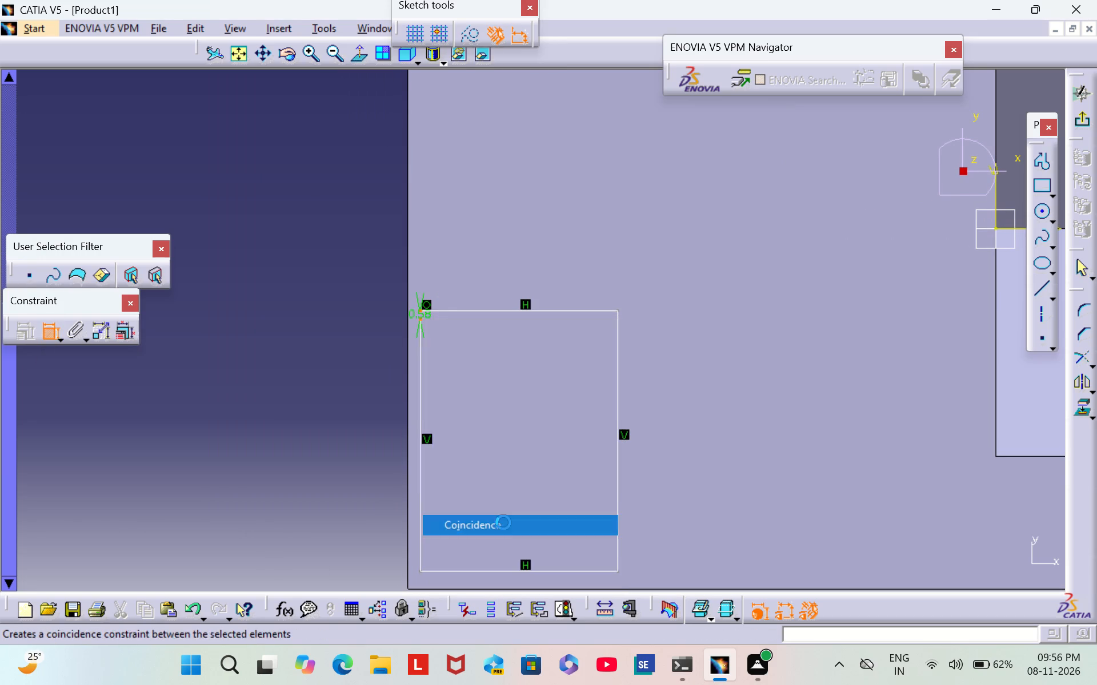
Make the rectangular profile's left and bottom lines coincident with the block's adjacent outer edges.
{"action": "scroll", "coordinate": [357, 487], "scroll_direction": "down", "scroll_amount": 1}
{"action": "middle_click_drag", "start_coordinate": [357, 486], "coordinate": [372, 383]}
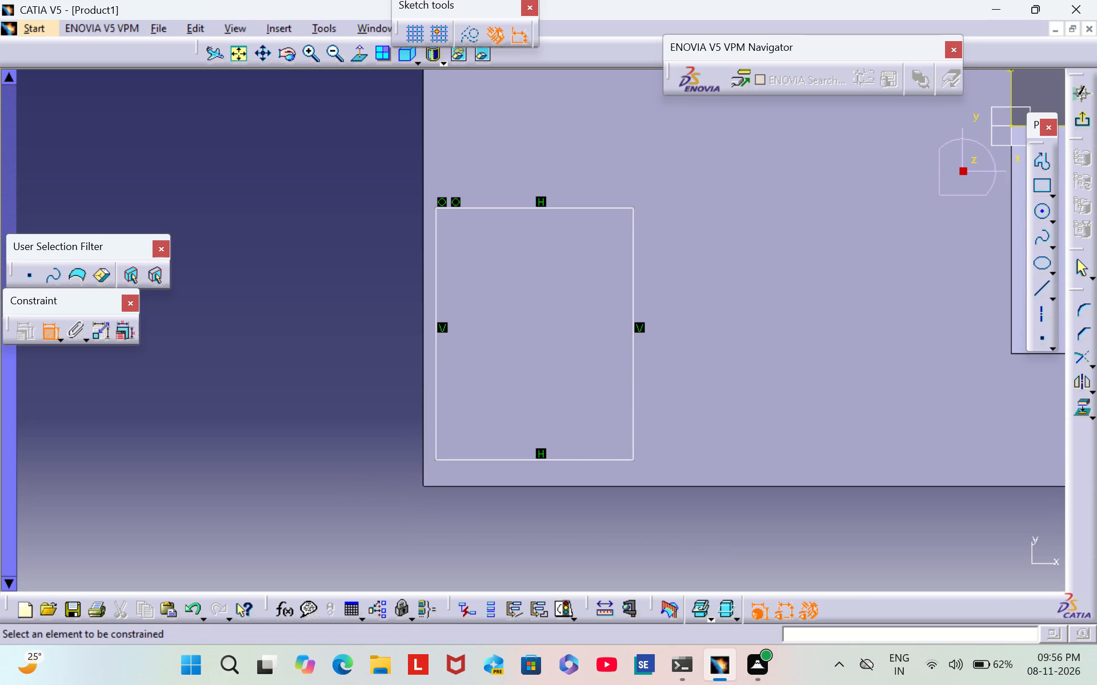
{"action": "left_click", "coordinate": [438, 380]}
{"action": "left_click", "coordinate": [422, 379]}
{"action": "right_click", "coordinate": [426, 377]}
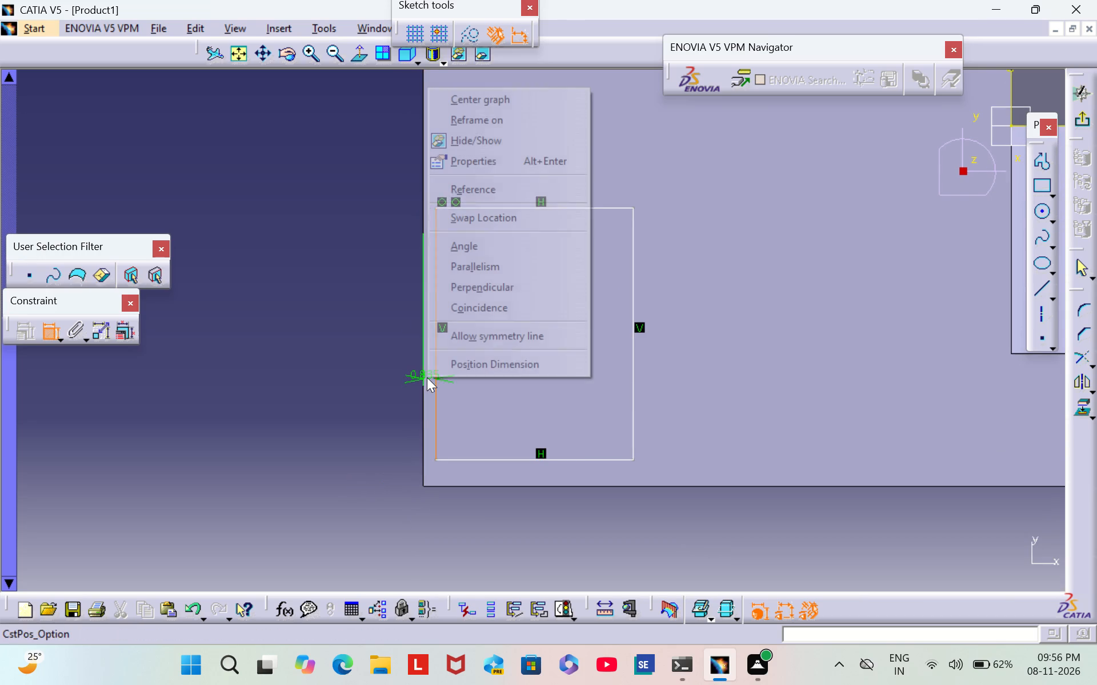
{"action": "left_click", "coordinate": [485, 316]}
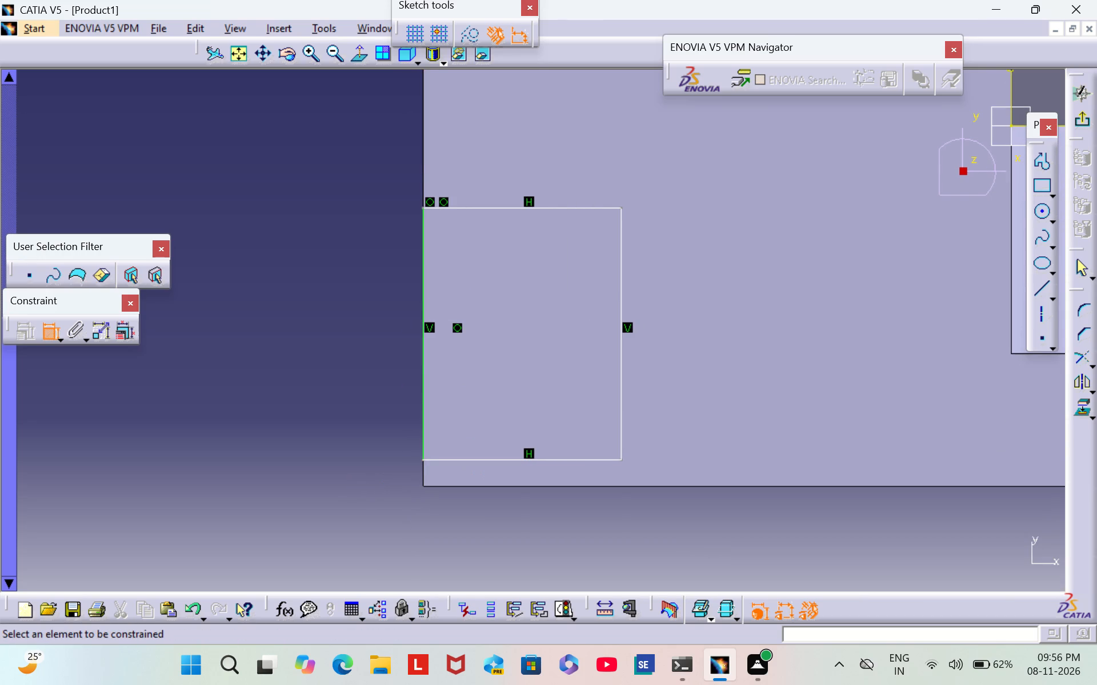
{"action": "left_click", "coordinate": [483, 459]}
{"action": "left_click", "coordinate": [505, 484]}
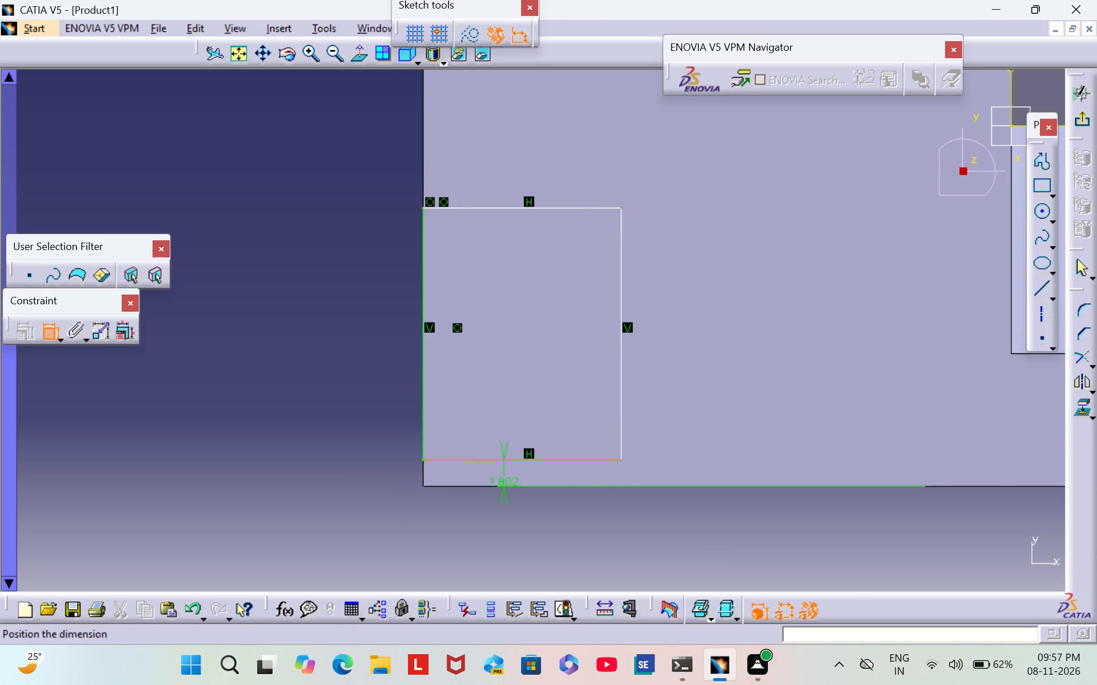
{"action": "right_click", "coordinate": [515, 460]}
{"action": "left_click", "coordinate": [604, 385]}
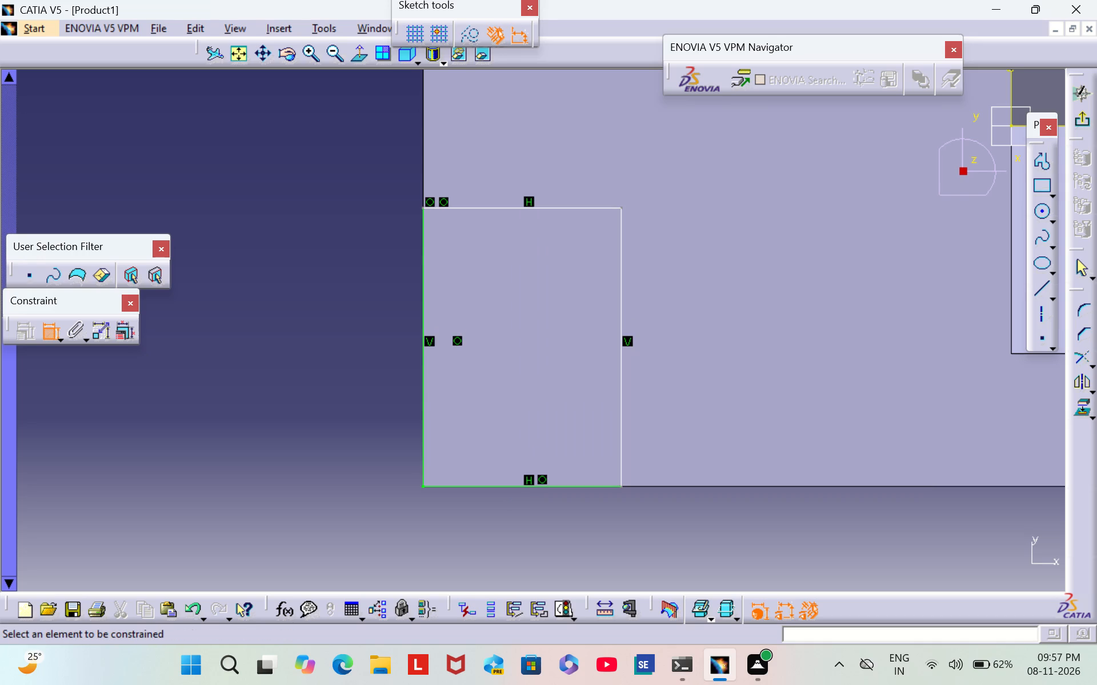
Dimension the rectangular profile as a 24 by 24 mm square, and exit the sketch.
{"action": "left_click", "coordinate": [623, 380]}
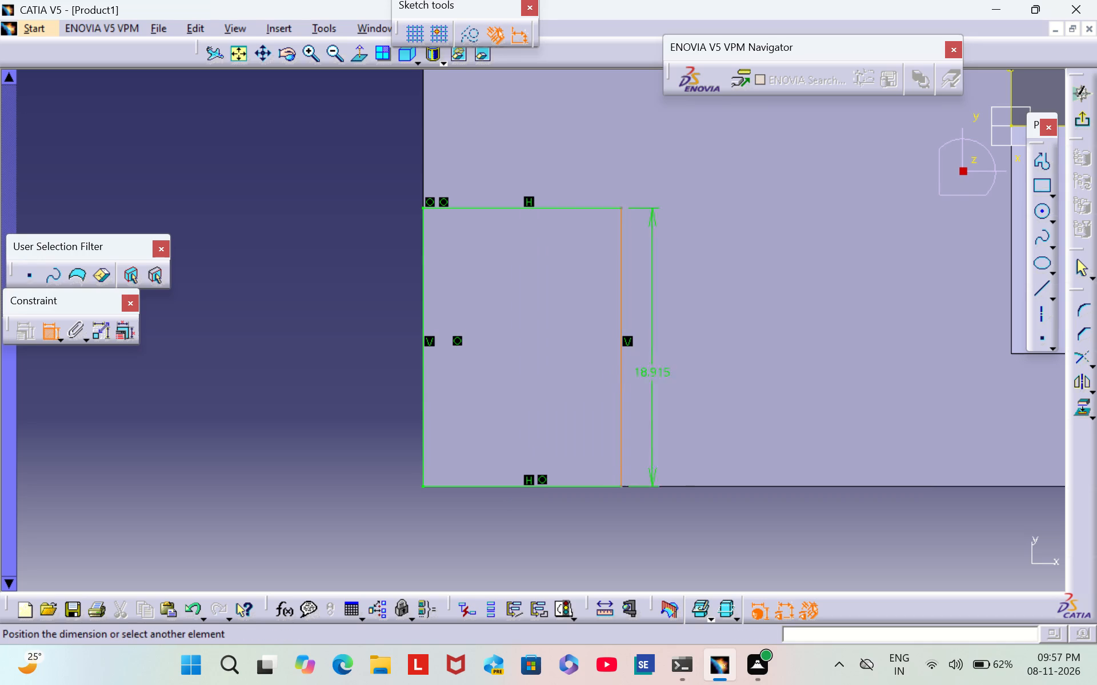
{"action": "left_click", "coordinate": [683, 344]}
{"action": "double_click", "coordinate": [677, 338]}
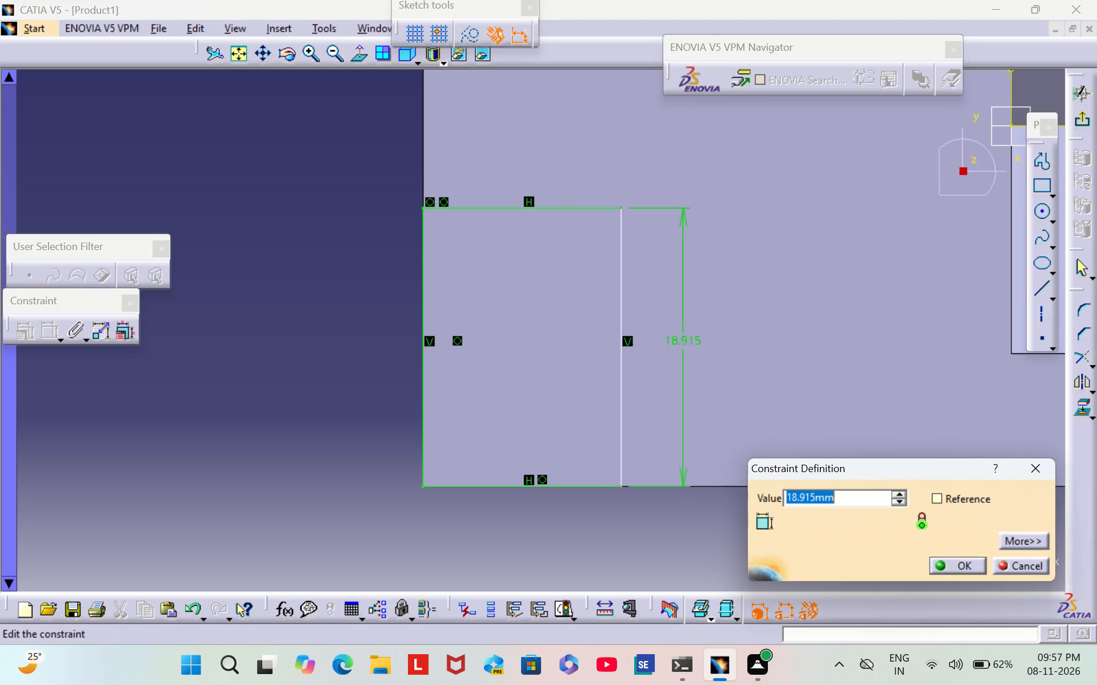
{"action": "key", "text": "BackSpace"}
{"action": "type", "text": "24"}
{"action": "key", "text": "Return"}
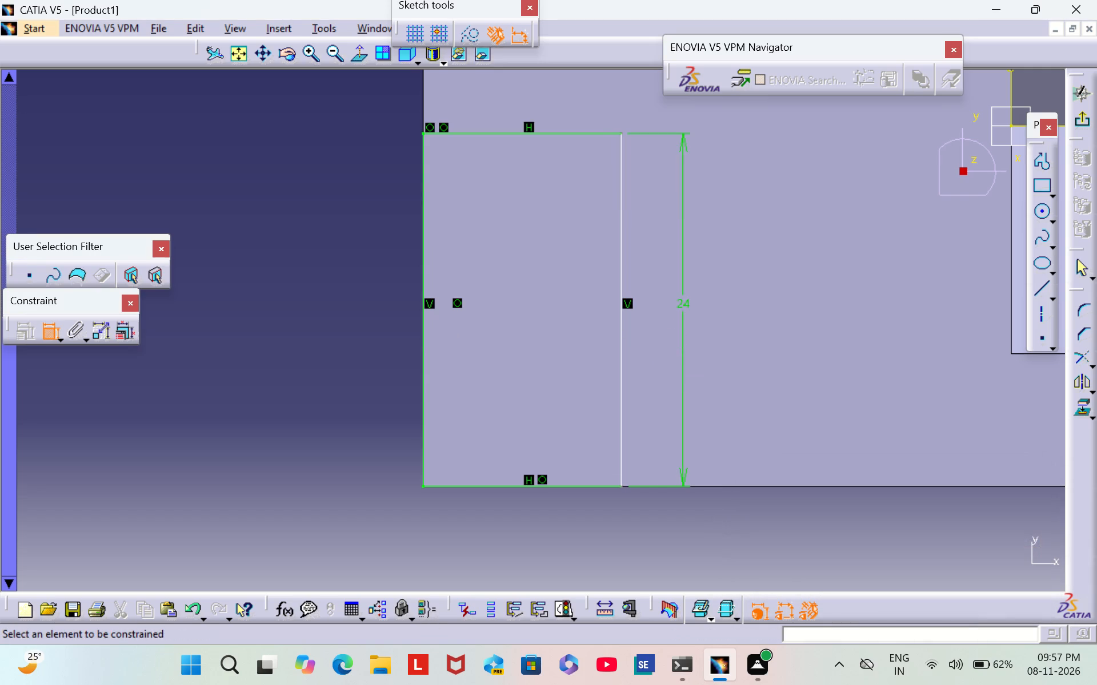
{"action": "left_click", "coordinate": [497, 486]}
{"action": "left_click", "coordinate": [493, 523]}
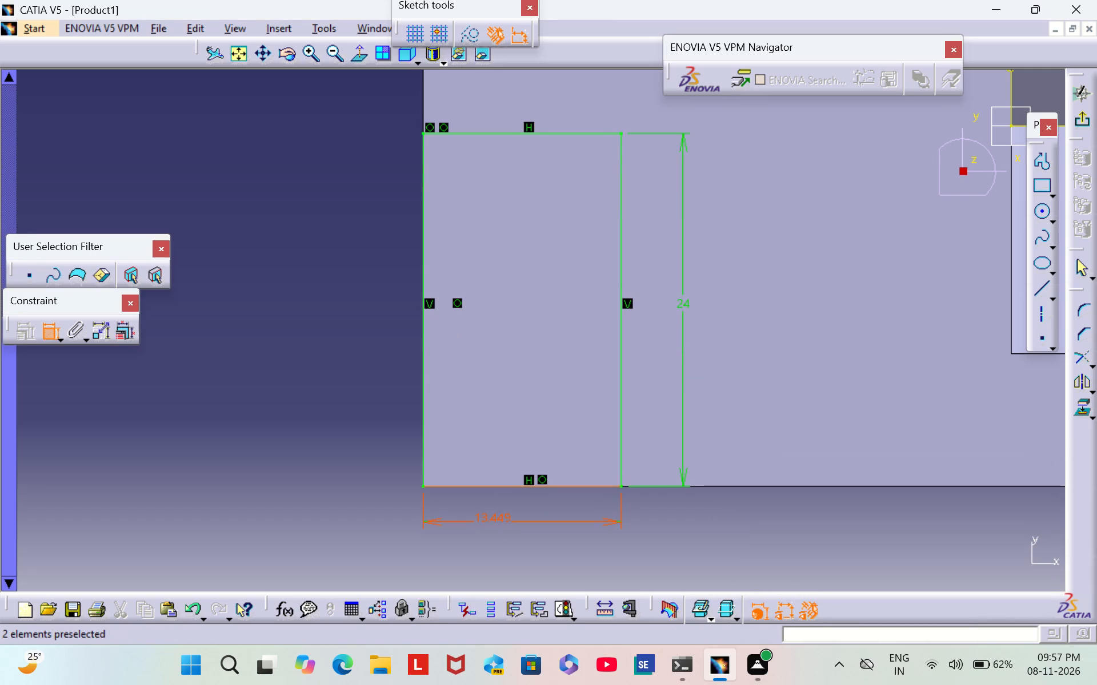
{"action": "double_click", "coordinate": [491, 525]}
{"action": "key", "text": "BackSpace"}
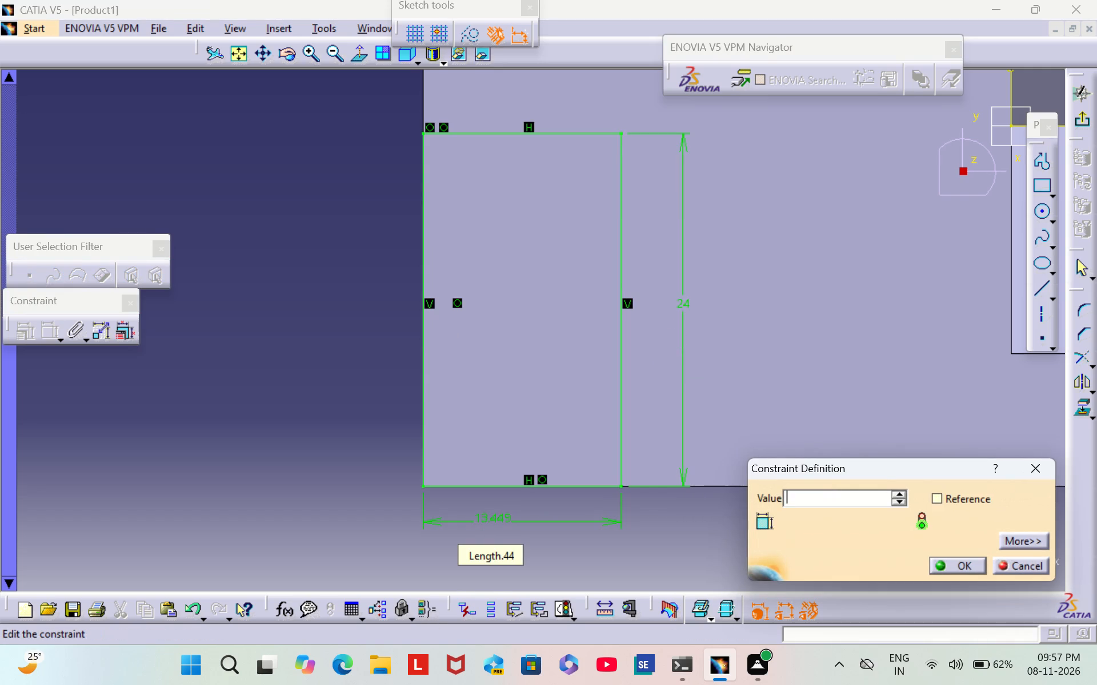
{"action": "type", "text": "24"}
{"action": "key", "text": "Return"}
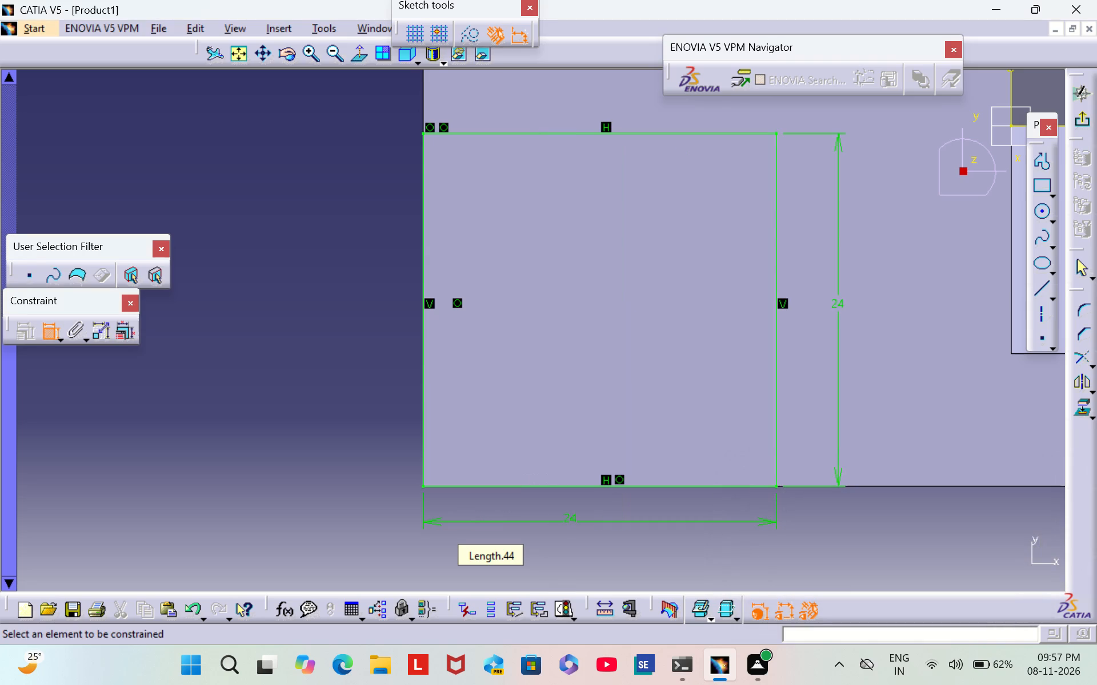
{"action": "left_click", "coordinate": [363, 452]}
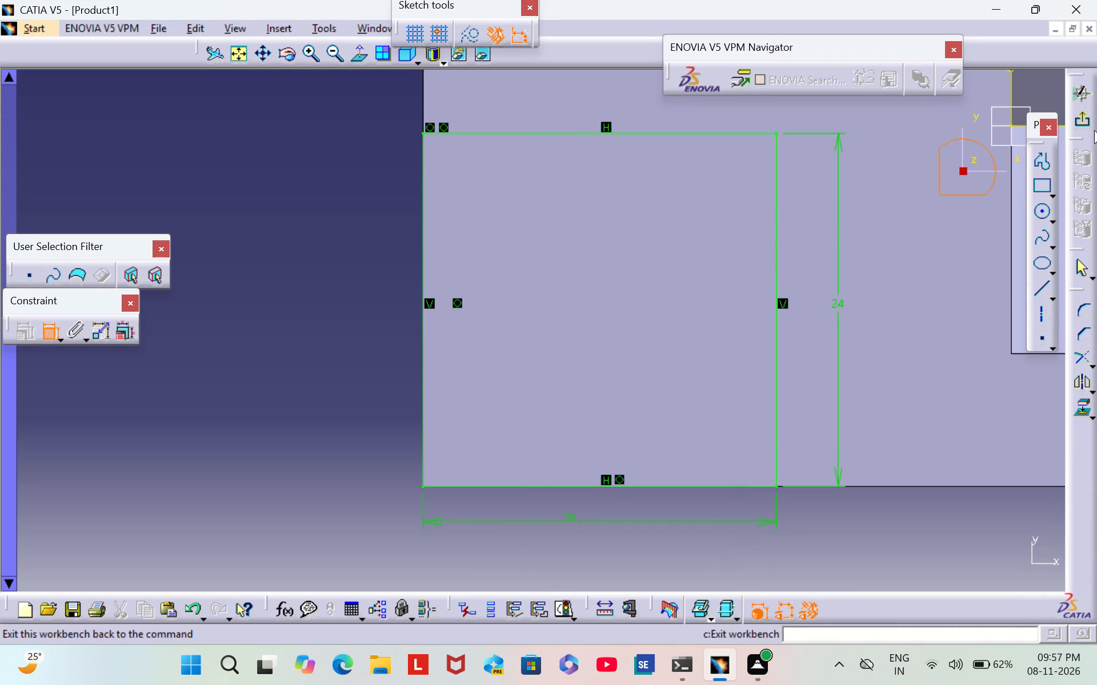
{"action": "left_click", "coordinate": [1084, 119]}
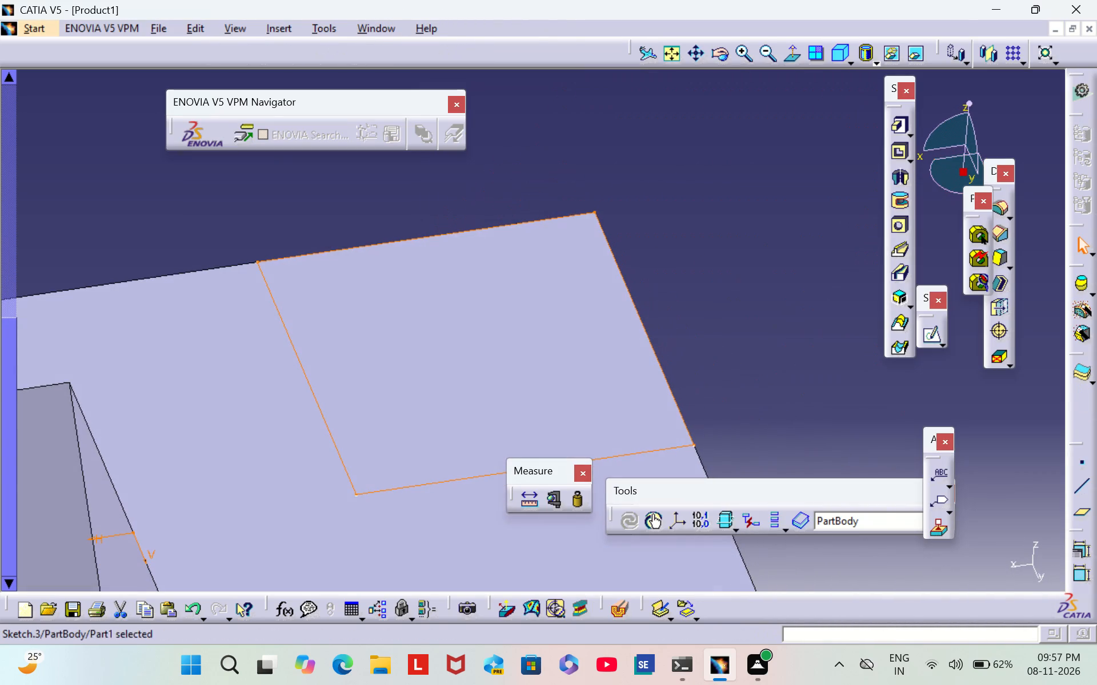
Pad the square profile 24 mm upward from the block's top face.
{"action": "triple_click", "coordinate": [770, 51]}
{"action": "triple_click", "coordinate": [770, 51]}
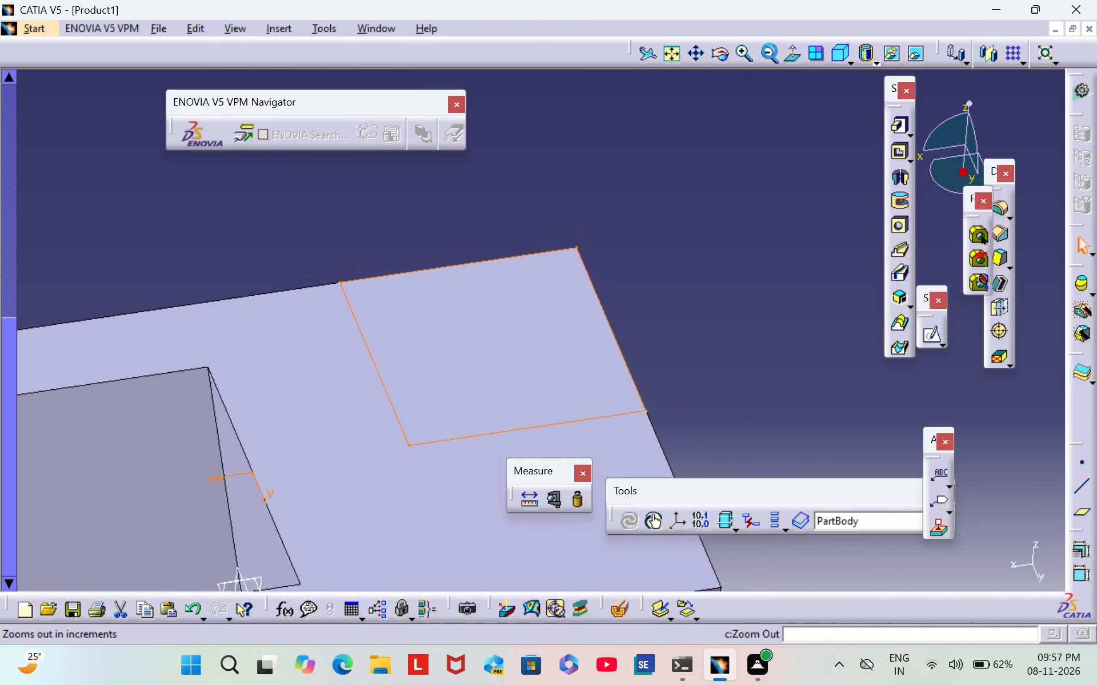
{"action": "left_click", "coordinate": [898, 131]}
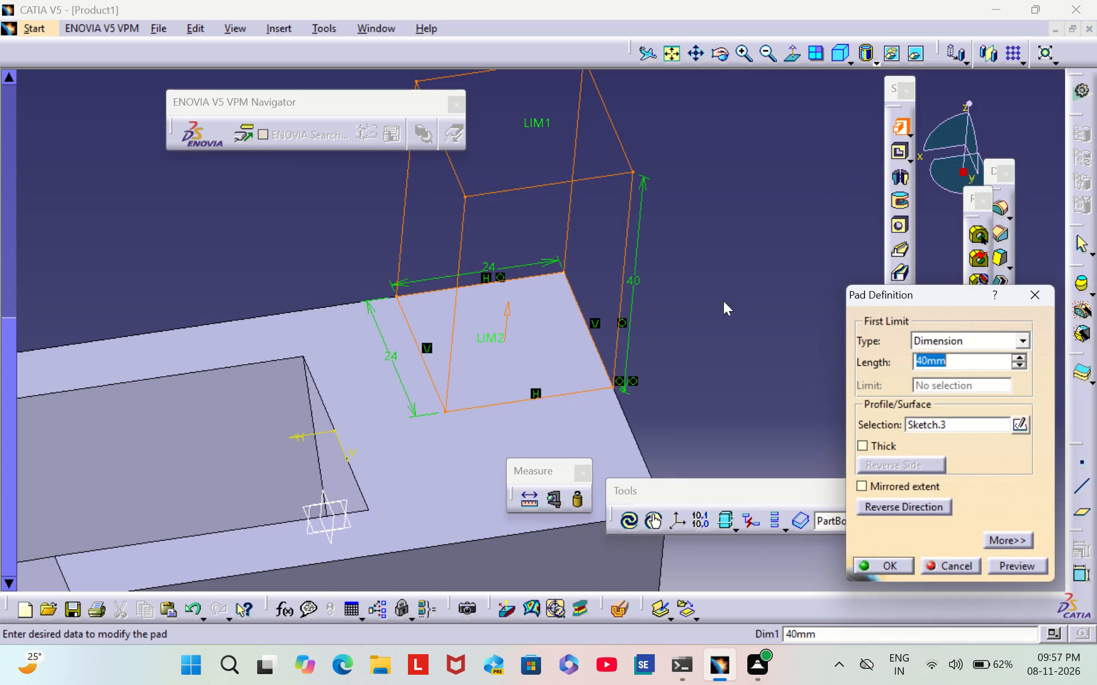
{"action": "middle_click_drag", "start_coordinate": [731, 341], "coordinate": [744, 275]}
{"action": "left_click", "coordinate": [951, 358]}
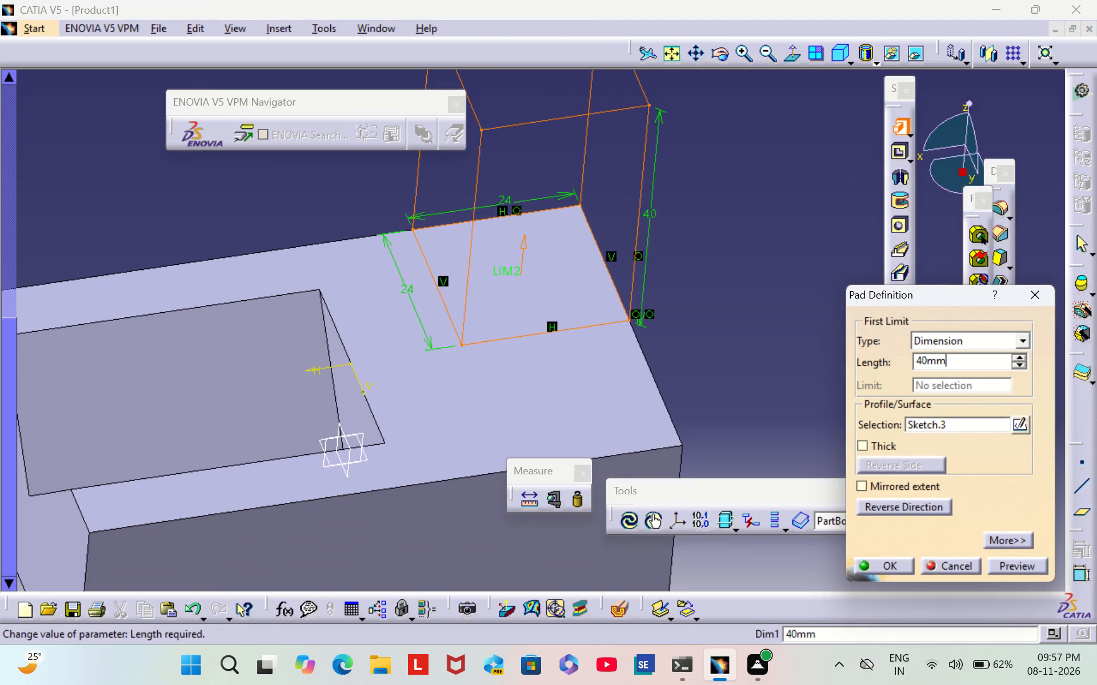
{"action": "key", "text": "BackSpace"}
{"action": "key", "text": "BackSpace"}
{"action": "key", "text": "BackSpace"}
{"action": "key", "text": "BackSpace"}
{"action": "key", "text": "BackSpace"}
{"action": "key", "text": "BackSpace"}
{"action": "key", "text": "BackSpace"}
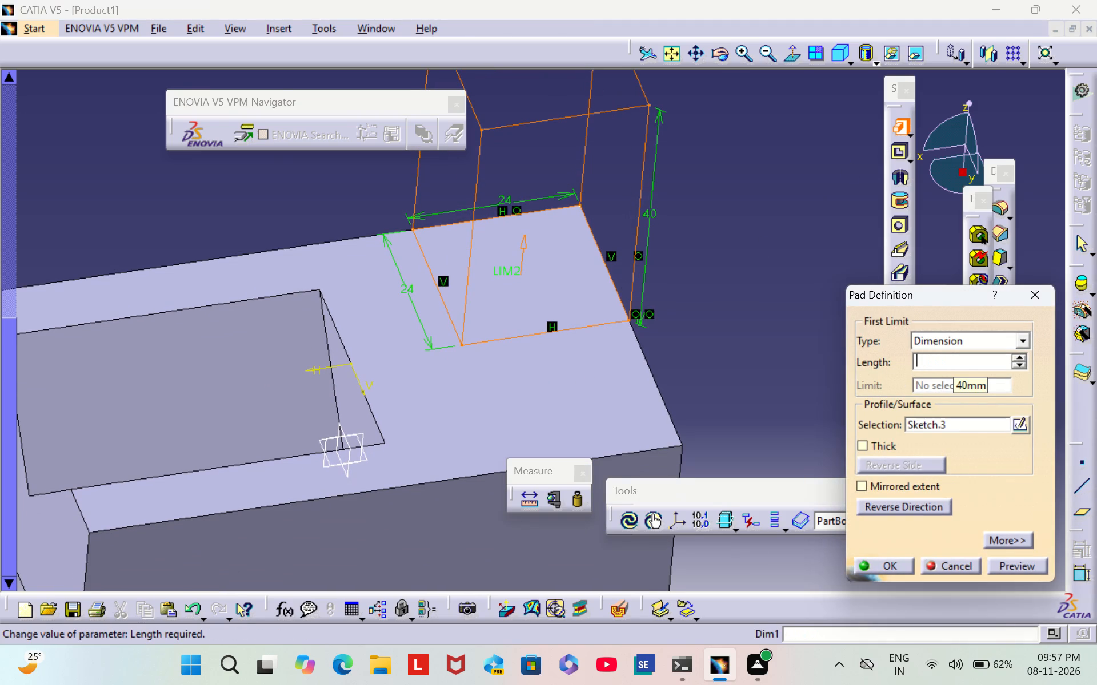
{"action": "key", "text": "BackSpace"}
{"action": "type", "text": "24"}
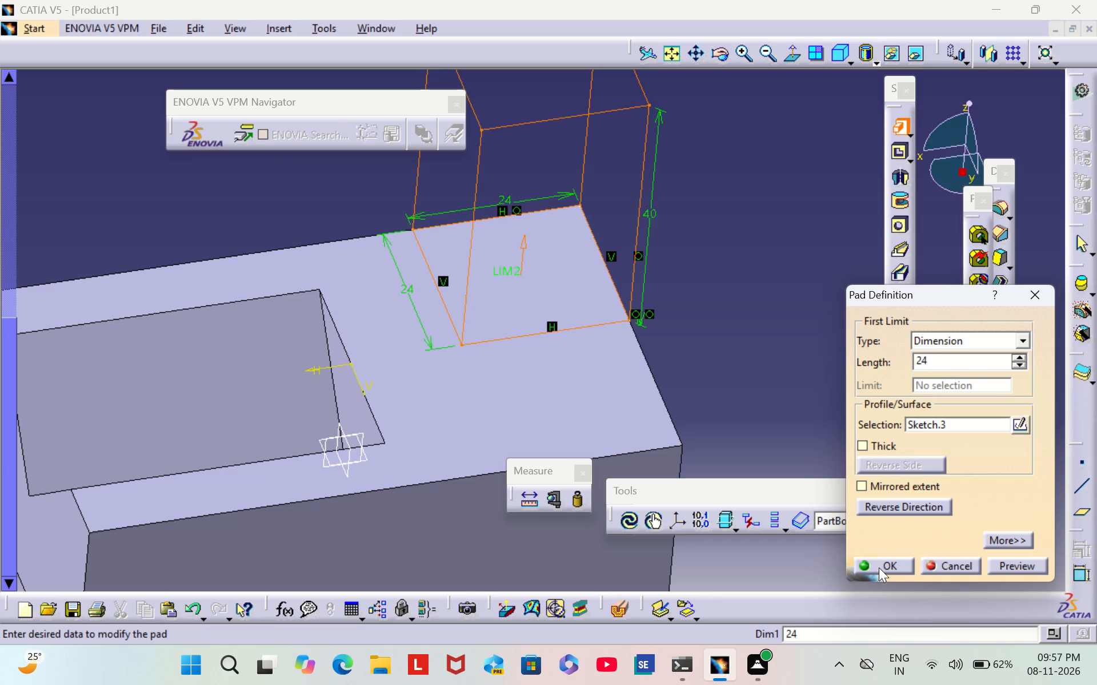
{"action": "left_click", "coordinate": [894, 566]}
{"action": "left_click", "coordinate": [715, 294]}
Examine the V-notched block and its raised square boss from several sides.
{"action": "scroll", "coordinate": [727, 335], "scroll_direction": "down", "scroll_amount": 1}
{"action": "middle_click_drag", "start_coordinate": [727, 335], "coordinate": [727, 340]}
{"action": "right_click_drag", "start_coordinate": [727, 335], "coordinate": [727, 340]}
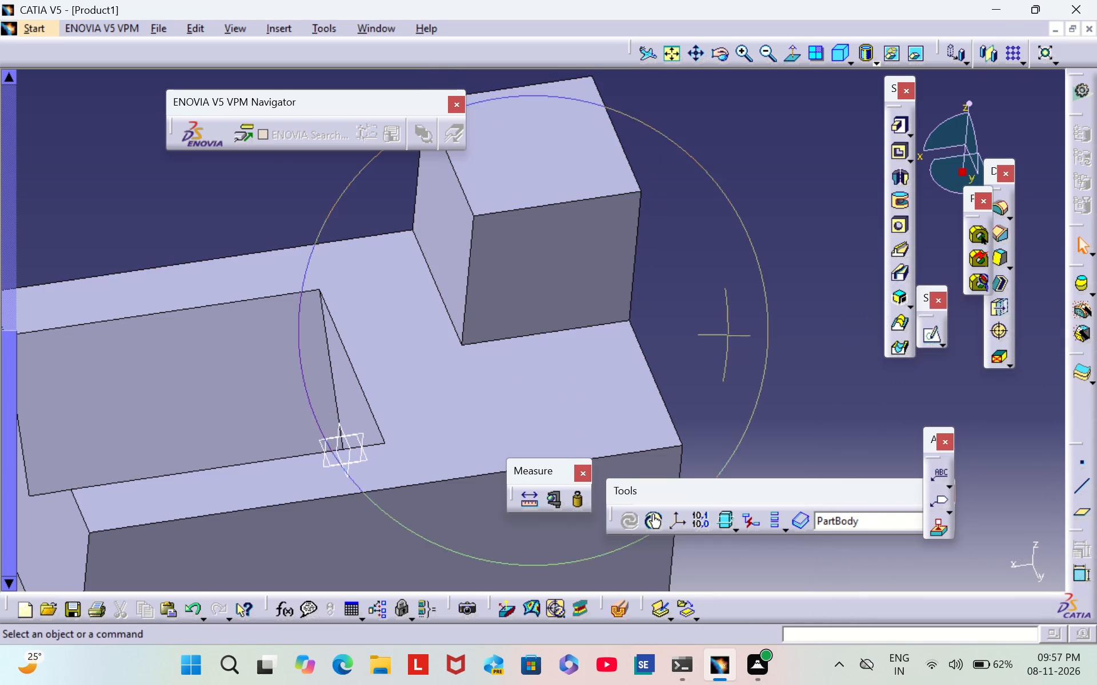
{"action": "right_click_drag", "start_coordinate": [727, 340], "coordinate": [652, 368]}
{"action": "middle_click_drag", "start_coordinate": [727, 340], "coordinate": [652, 368]}
{"action": "middle_click_drag", "start_coordinate": [675, 416], "coordinate": [776, 327]}
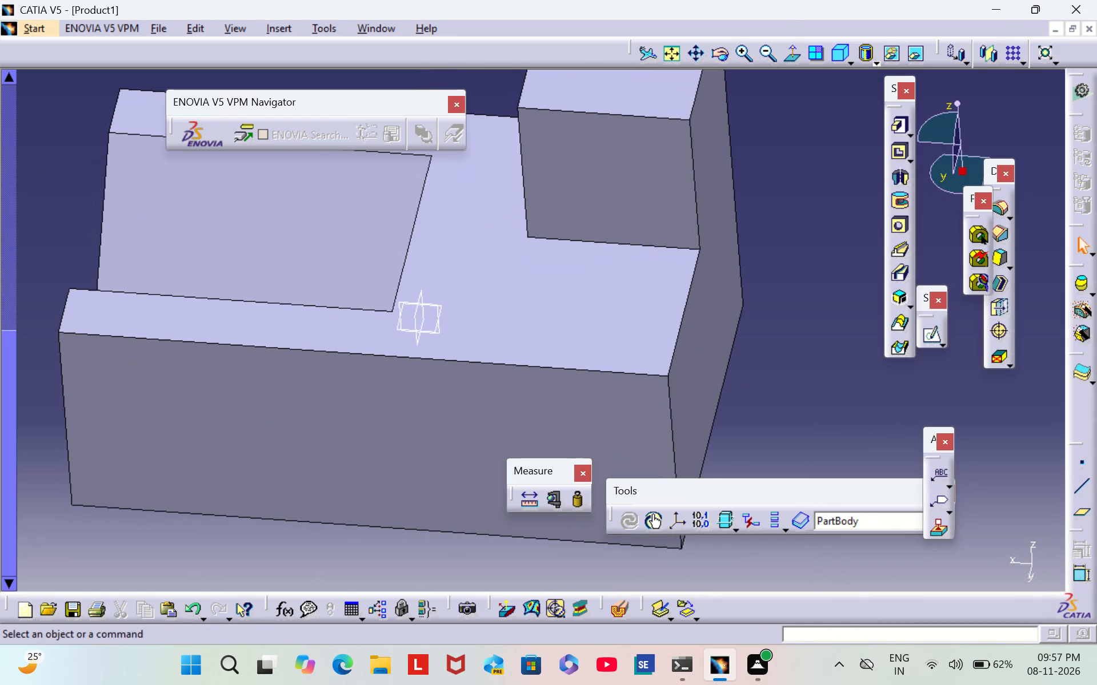
{"action": "triple_click", "coordinate": [764, 55]}
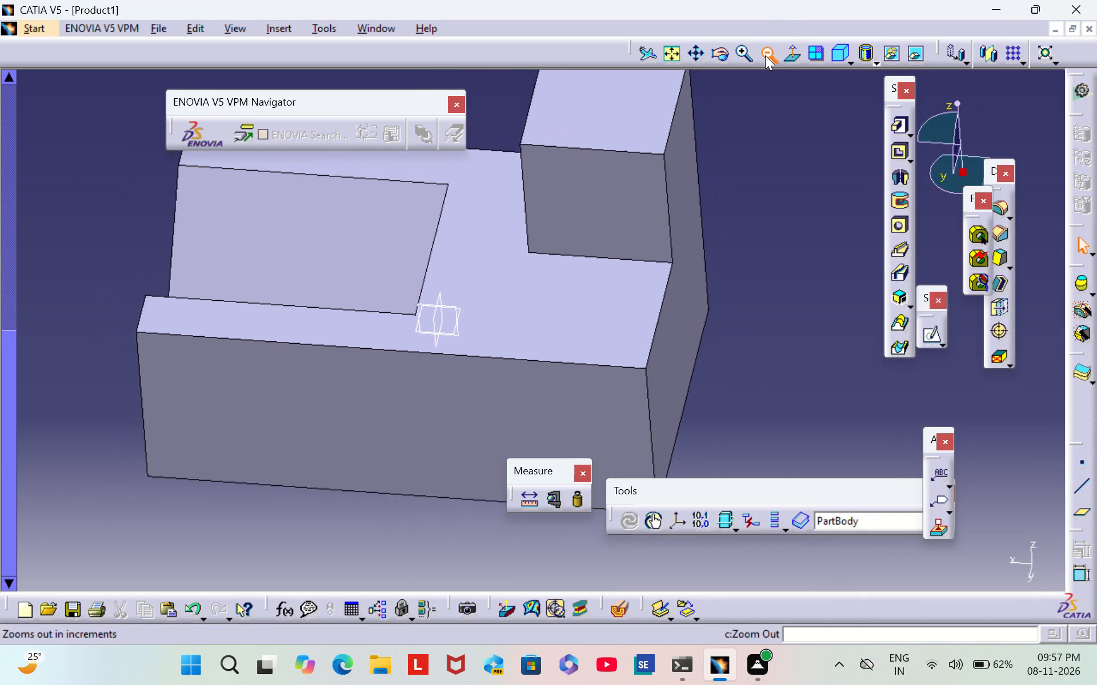
{"action": "left_click", "coordinate": [766, 55]}
{"action": "middle_click_drag", "start_coordinate": [150, 421], "coordinate": [525, 444]}
{"action": "scroll", "coordinate": [151, 421], "scroll_direction": "down", "scroll_amount": 1}
{"action": "right_click_drag", "start_coordinate": [155, 434], "coordinate": [525, 444]}
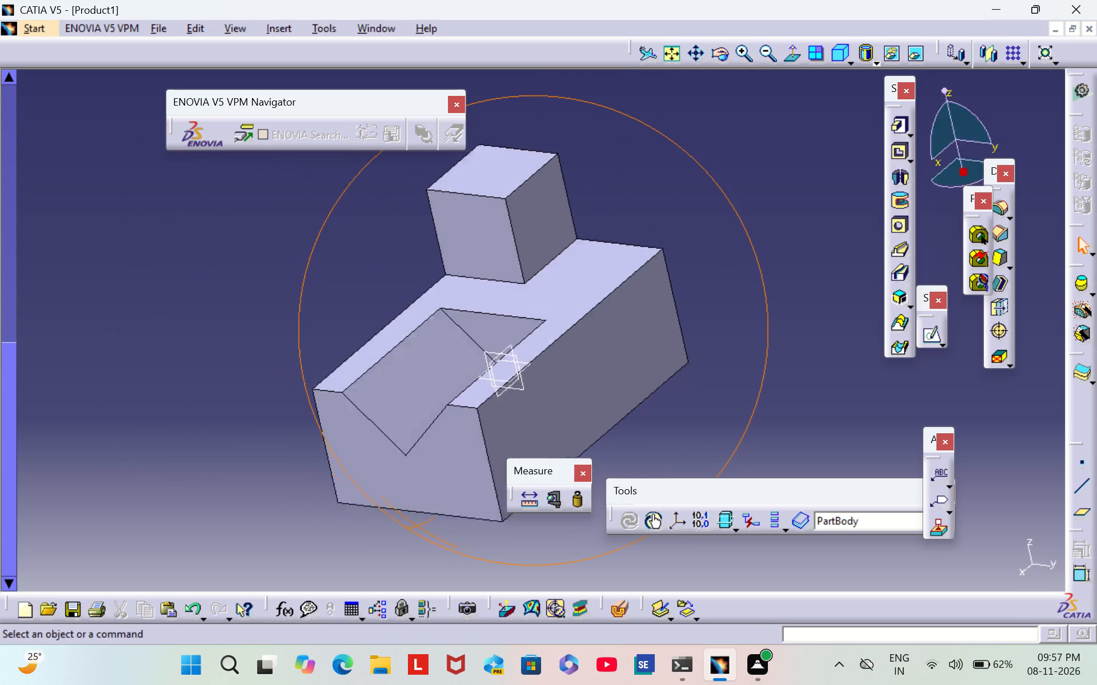
{"action": "middle_click_drag", "start_coordinate": [525, 444], "coordinate": [680, 388]}
{"action": "right_click_drag", "start_coordinate": [525, 444], "coordinate": [680, 388]}
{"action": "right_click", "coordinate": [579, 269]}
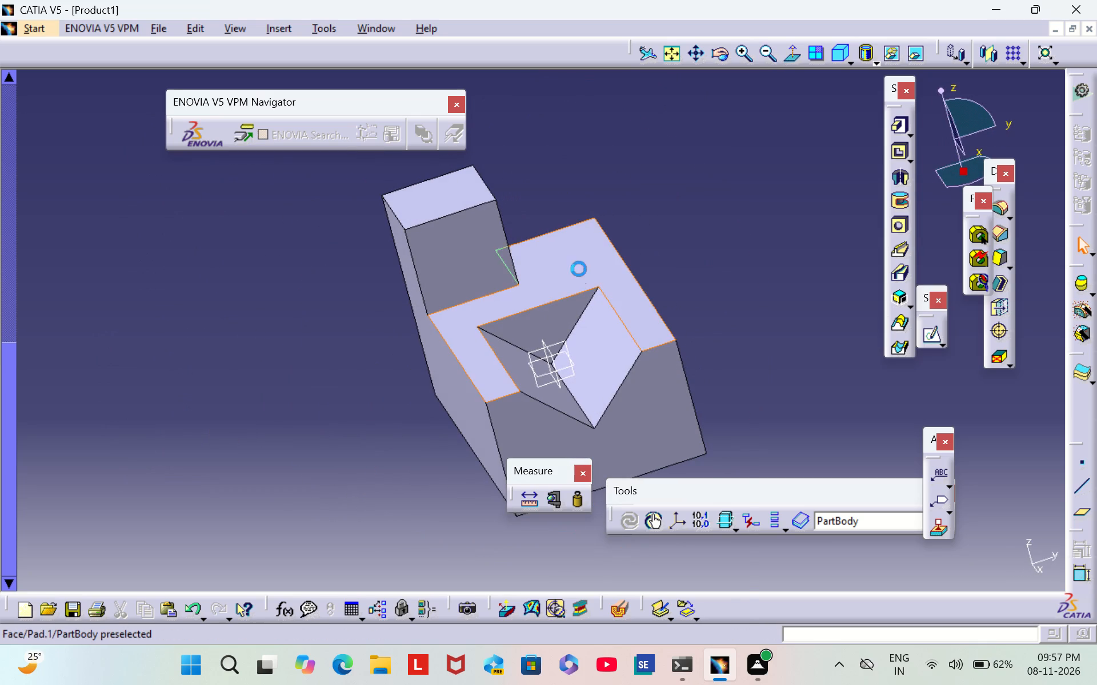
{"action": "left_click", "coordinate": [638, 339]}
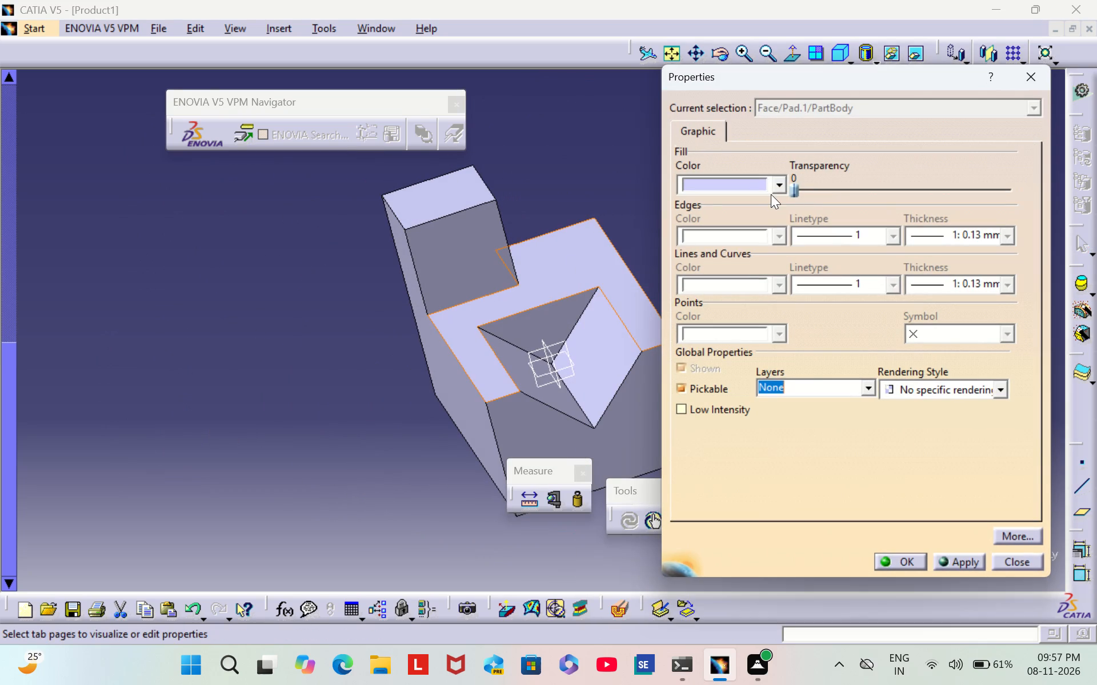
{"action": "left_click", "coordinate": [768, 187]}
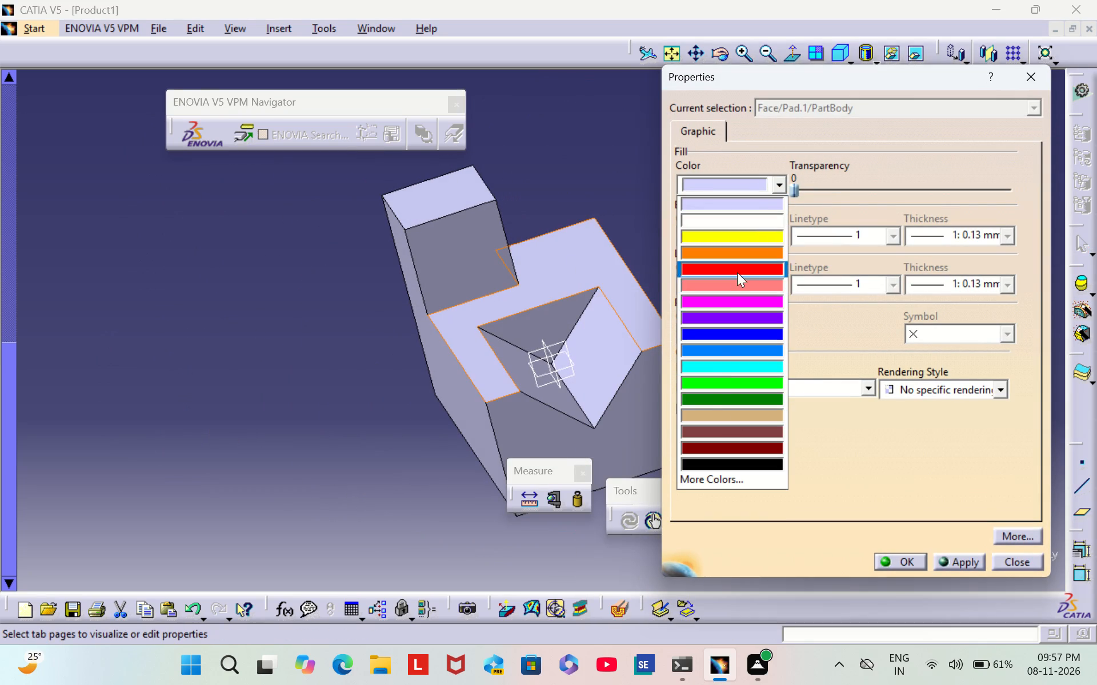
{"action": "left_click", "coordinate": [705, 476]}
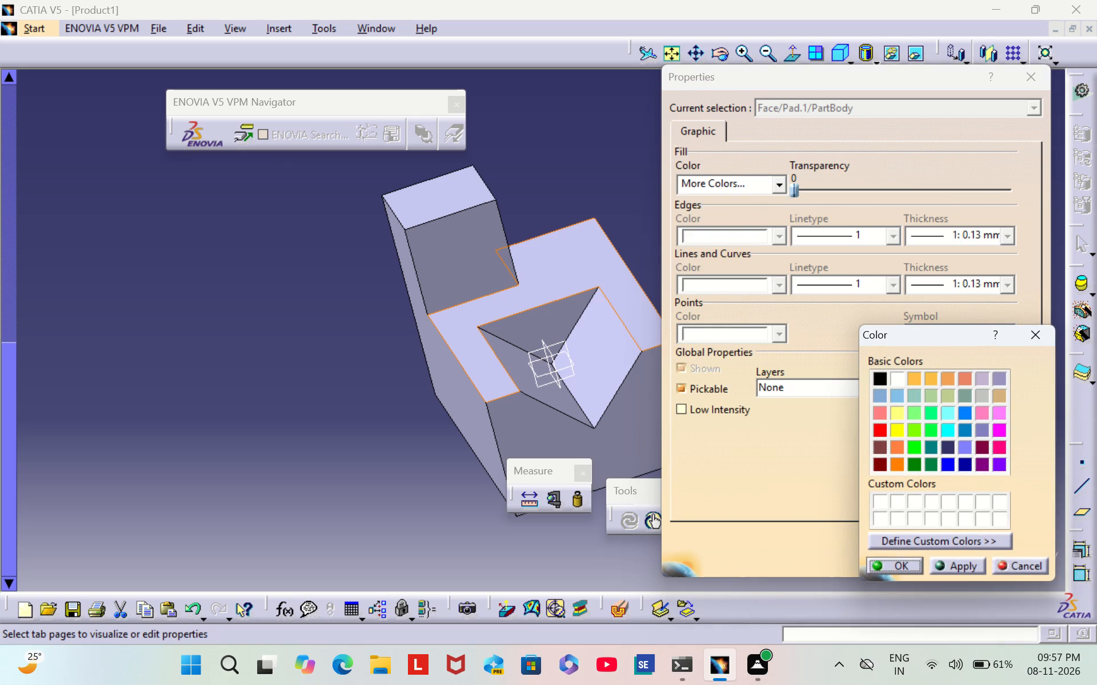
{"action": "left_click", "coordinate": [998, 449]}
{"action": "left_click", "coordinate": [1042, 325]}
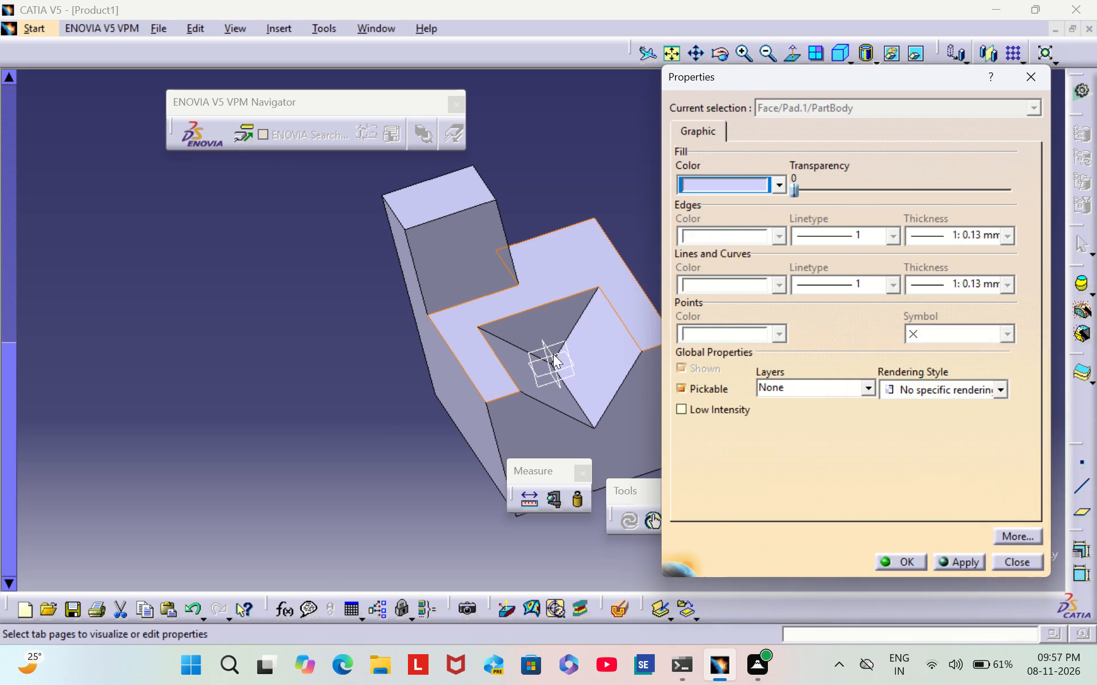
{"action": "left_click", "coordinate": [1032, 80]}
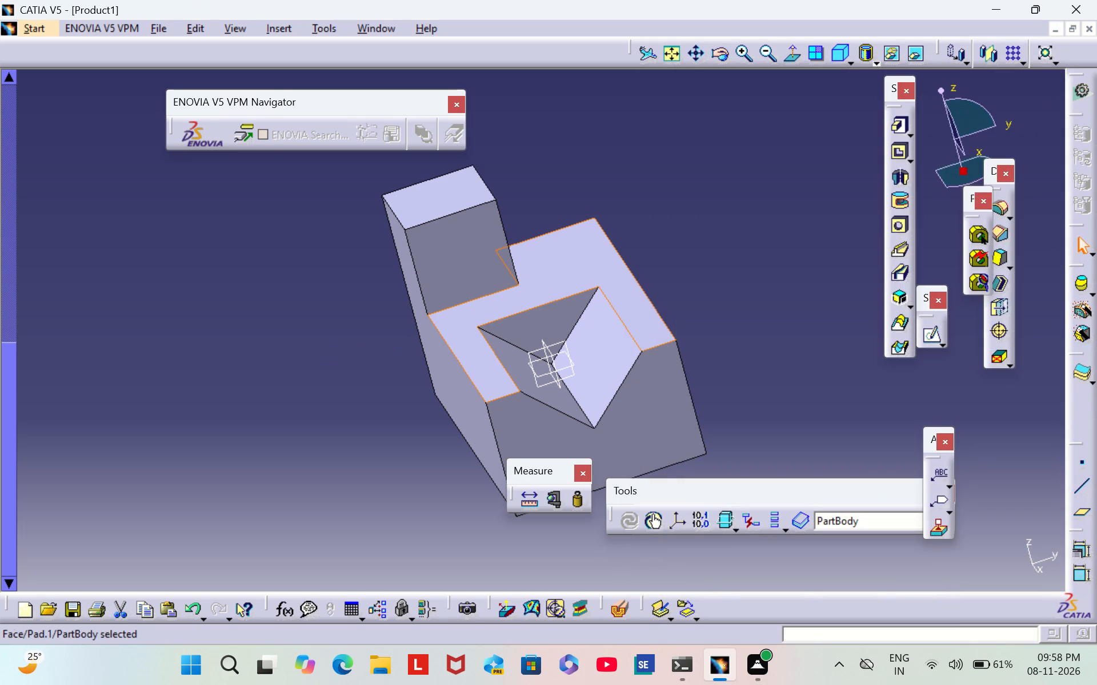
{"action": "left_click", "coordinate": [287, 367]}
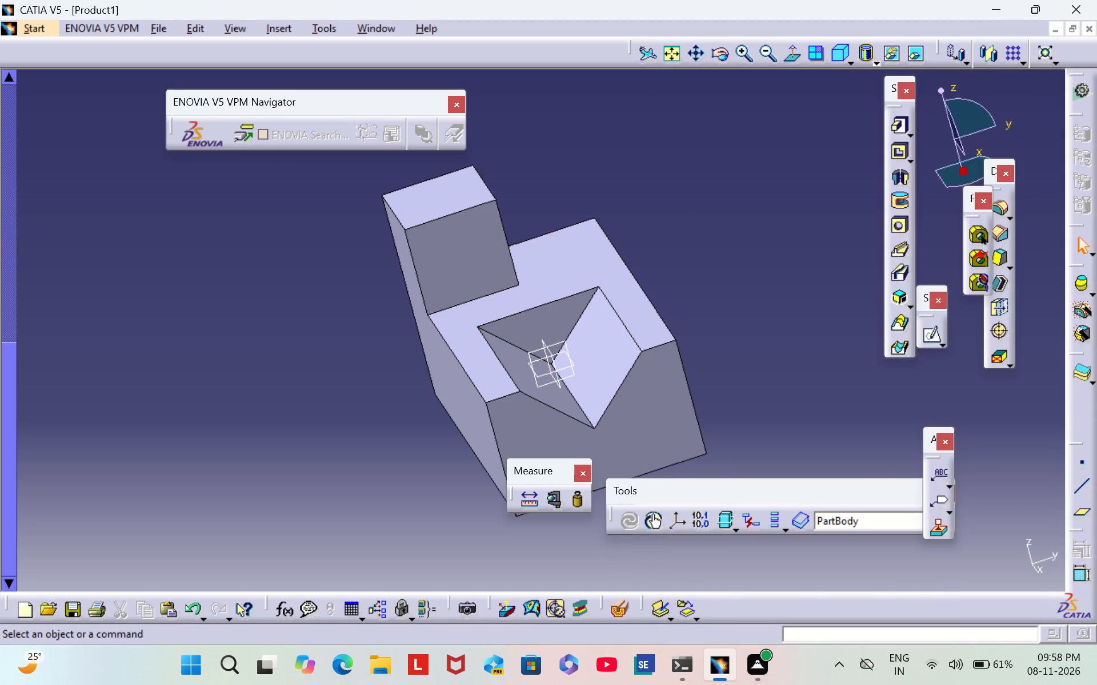
Start a 3 mm edge fillet and select the block's two long outer top edges.
{"action": "middle_click_drag", "start_coordinate": [357, 291], "coordinate": [402, 330]}
{"action": "scroll", "coordinate": [357, 291], "scroll_direction": "down", "scroll_amount": 1}
{"action": "right_click_drag", "start_coordinate": [357, 290], "coordinate": [402, 330]}
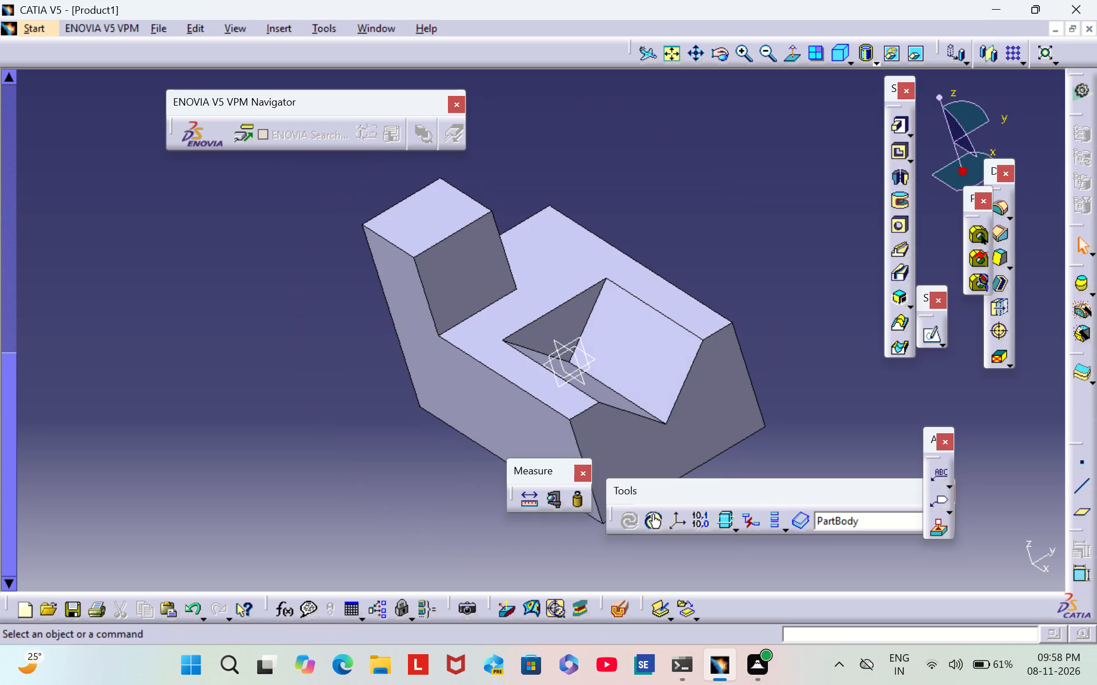
{"action": "left_click", "coordinate": [999, 212]}
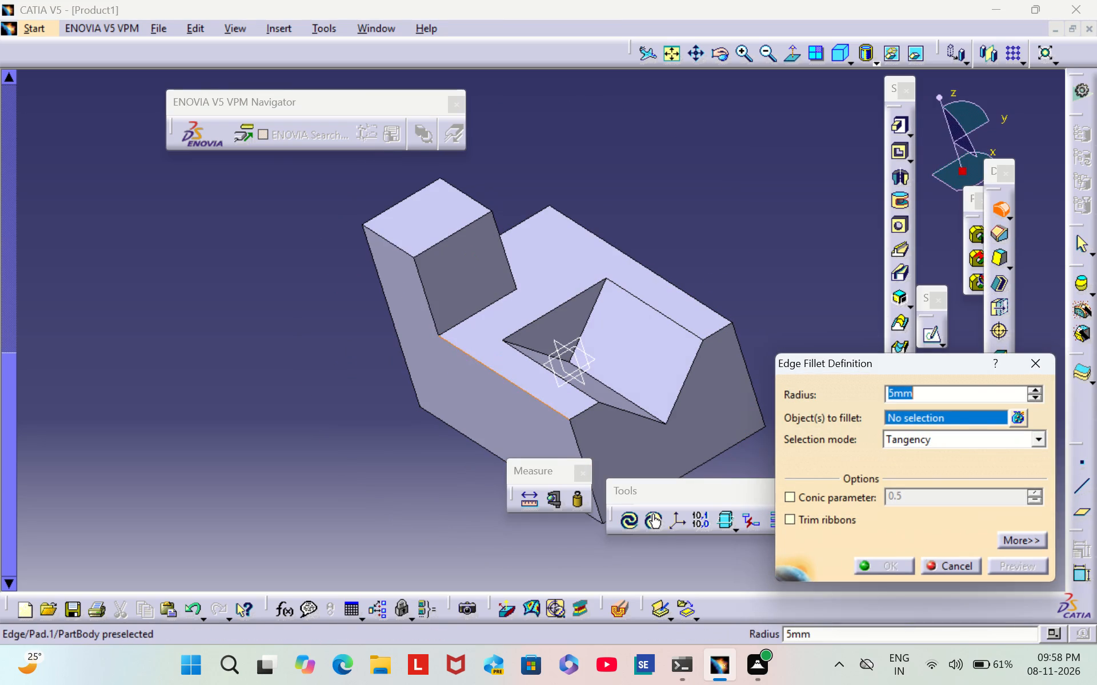
{"action": "left_click", "coordinate": [486, 369]}
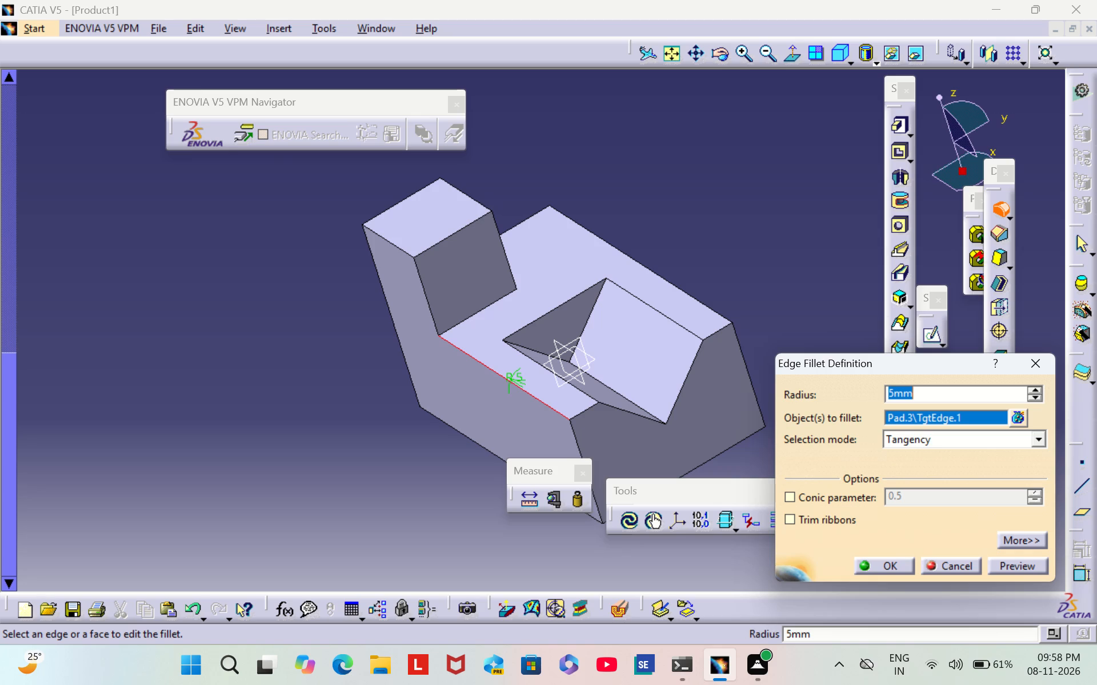
{"action": "key", "text": "BackSpace"}
{"action": "key", "text": "3"}
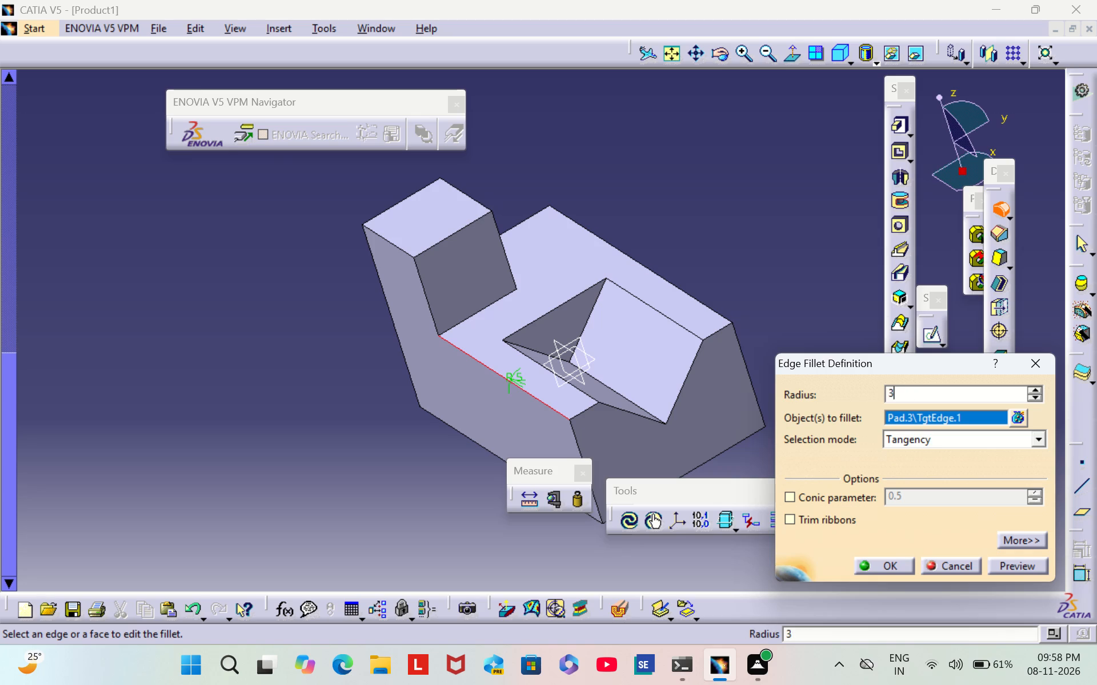
{"action": "left_click", "coordinate": [700, 300]}
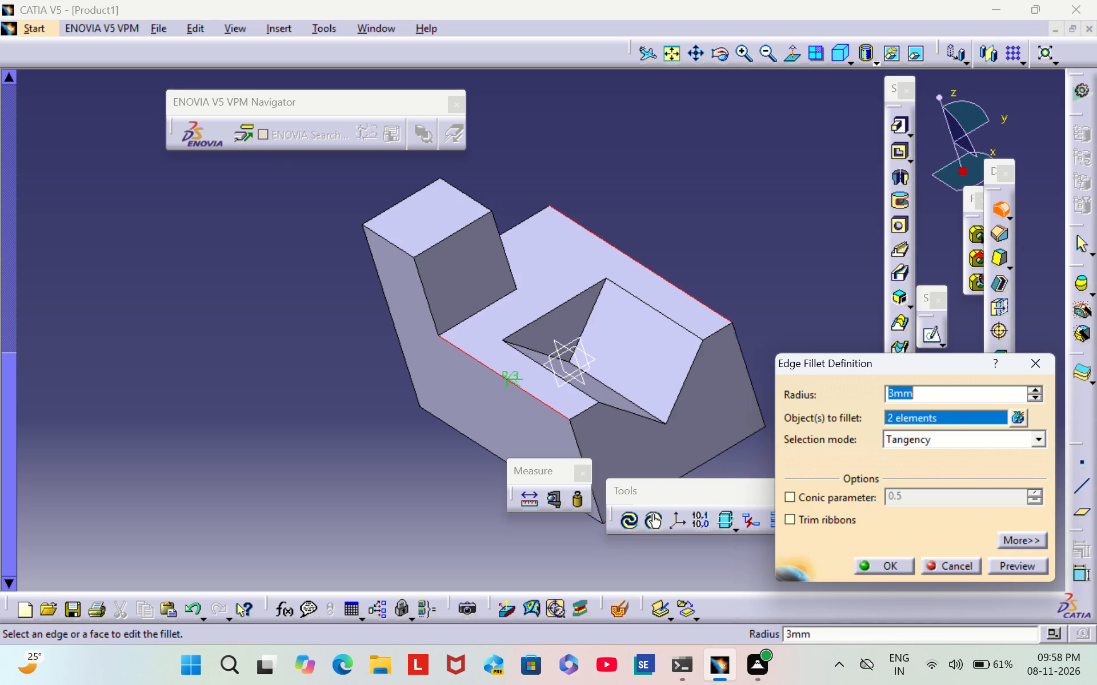
Add the two vertical edges and the bottom edge of the V-notched end face to the fillet.
{"action": "middle_click_drag", "start_coordinate": [770, 300], "coordinate": [688, 197]}
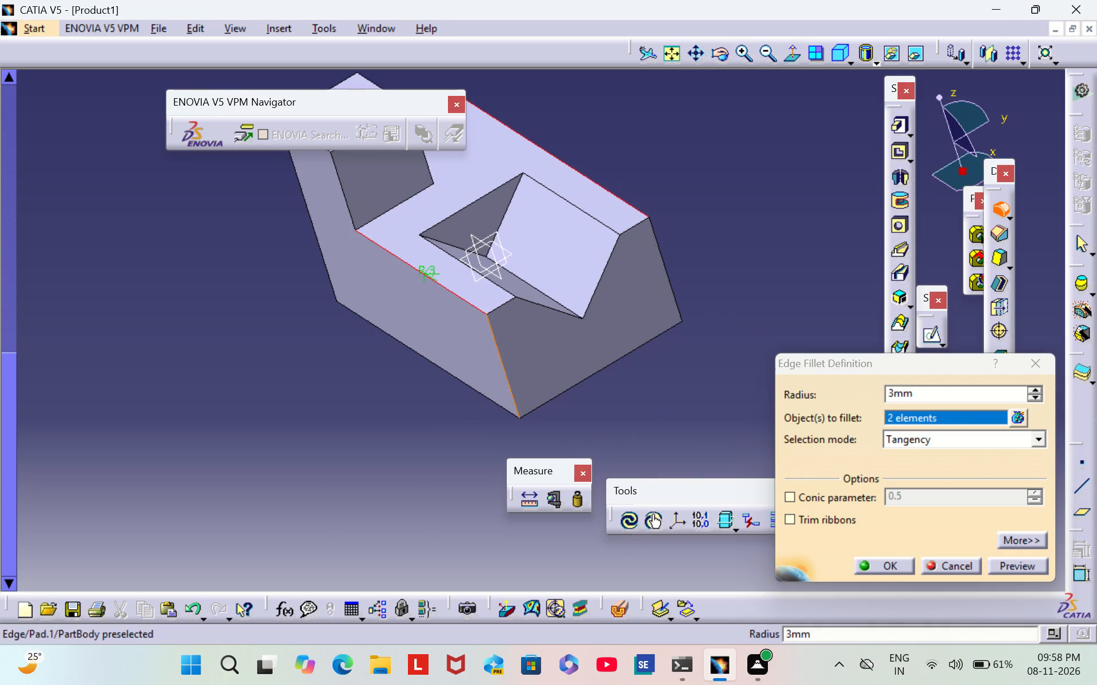
{"action": "left_click", "coordinate": [500, 349]}
{"action": "left_click", "coordinate": [669, 276]}
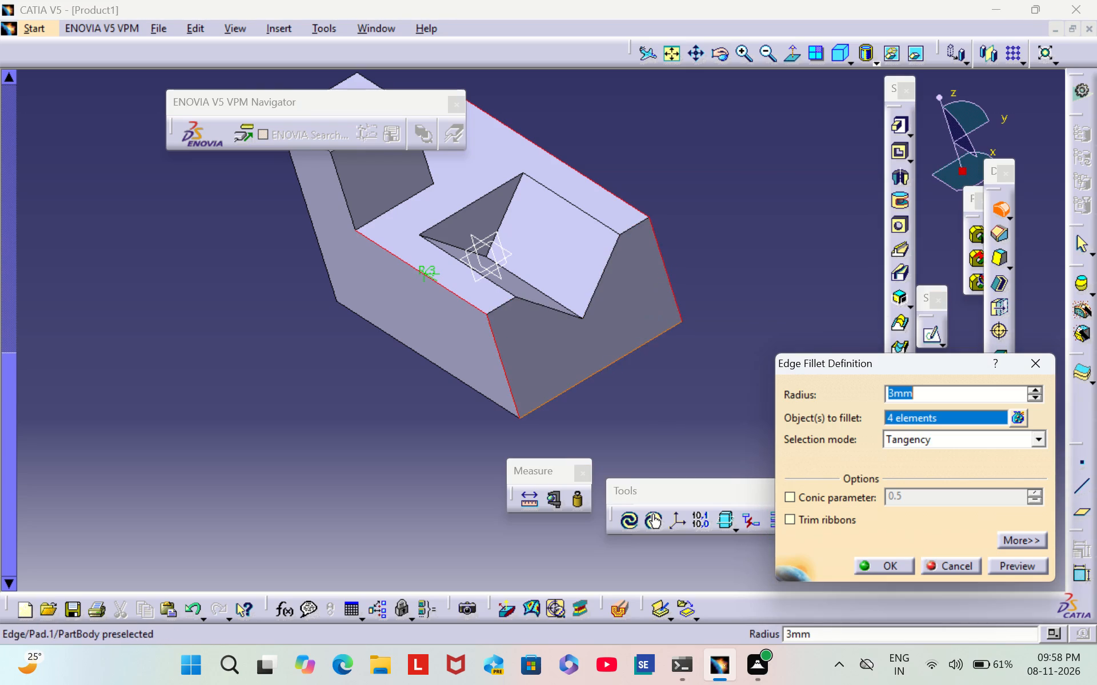
{"action": "left_click", "coordinate": [602, 369]}
Add the remaining boss, rear vertical and bottom edges outlining the side face flush with the boss to the fillet.
{"action": "scroll", "coordinate": [337, 401], "scroll_direction": "down", "scroll_amount": 2}
{"action": "middle_click_drag", "start_coordinate": [337, 401], "coordinate": [373, 505]}
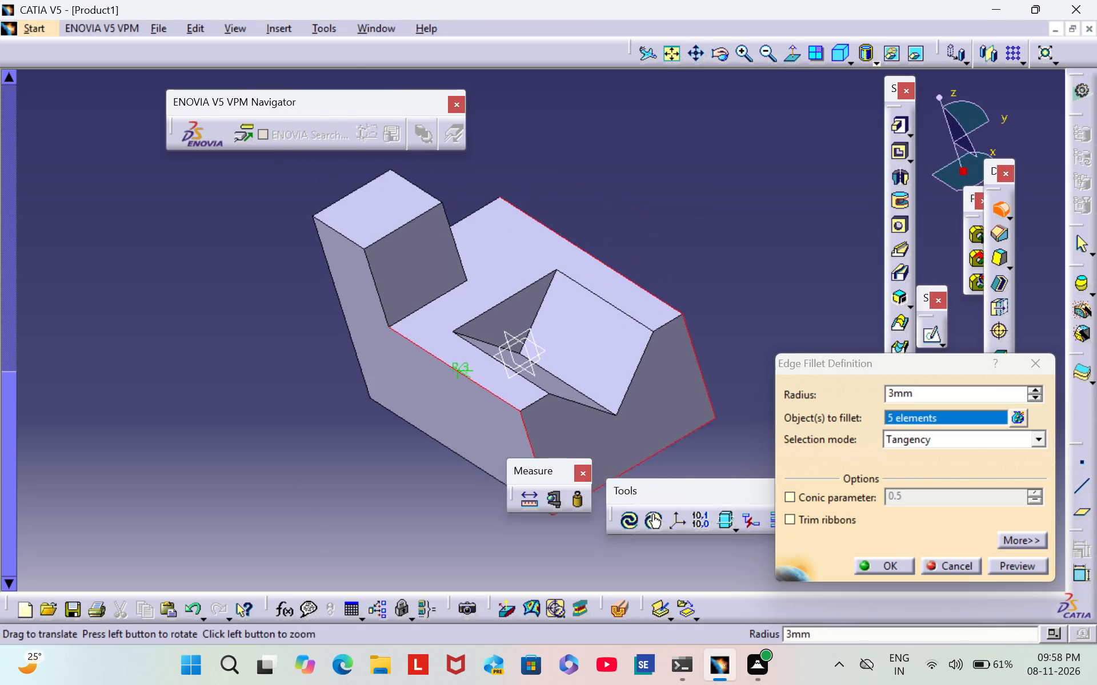
{"action": "middle_click_drag", "start_coordinate": [373, 505], "coordinate": [384, 525]}
{"action": "middle_click_drag", "start_coordinate": [291, 374], "coordinate": [365, 357]}
{"action": "right_click_drag", "start_coordinate": [291, 374], "coordinate": [365, 357]}
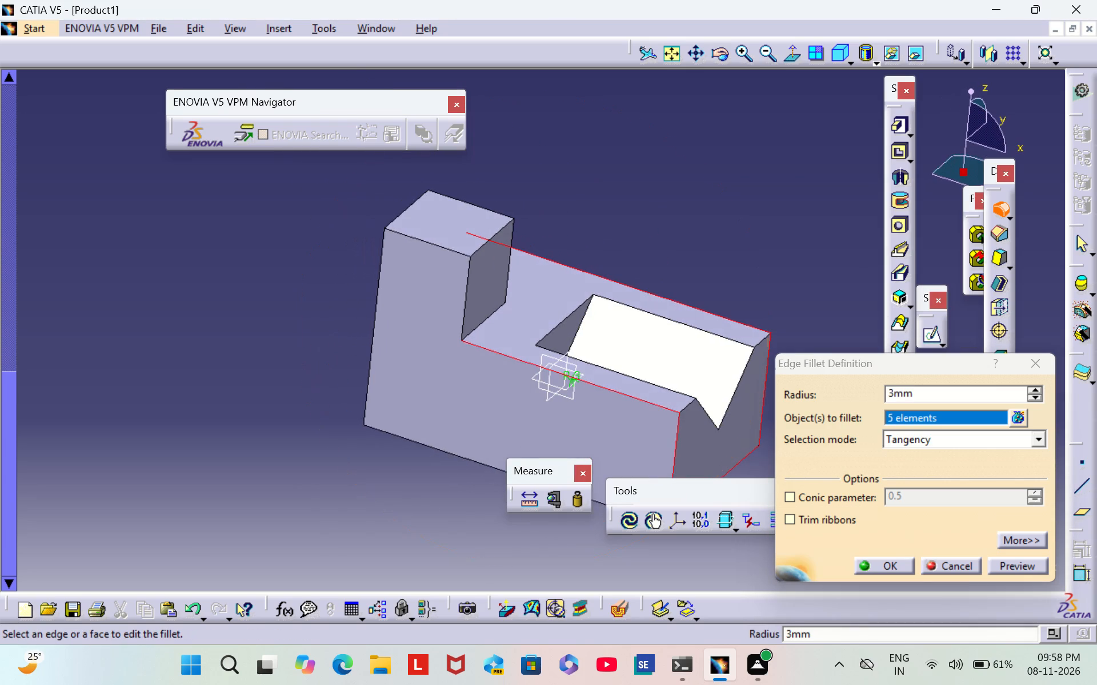
{"action": "left_click", "coordinate": [464, 312]}
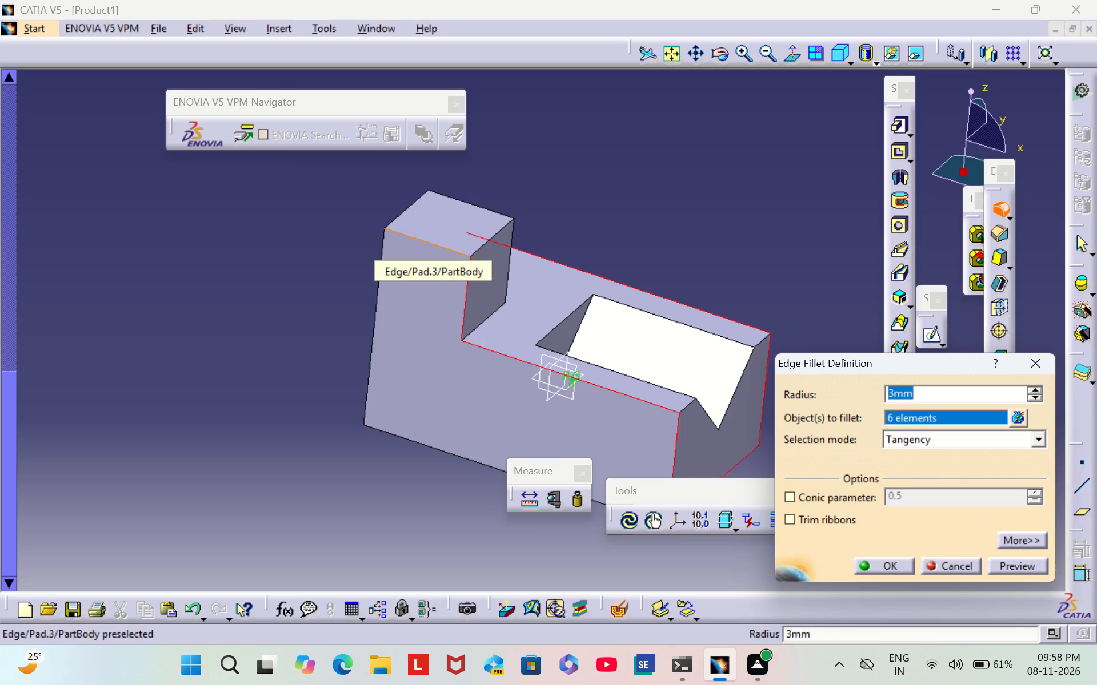
{"action": "left_click", "coordinate": [432, 242]}
{"action": "left_click", "coordinate": [375, 312]}
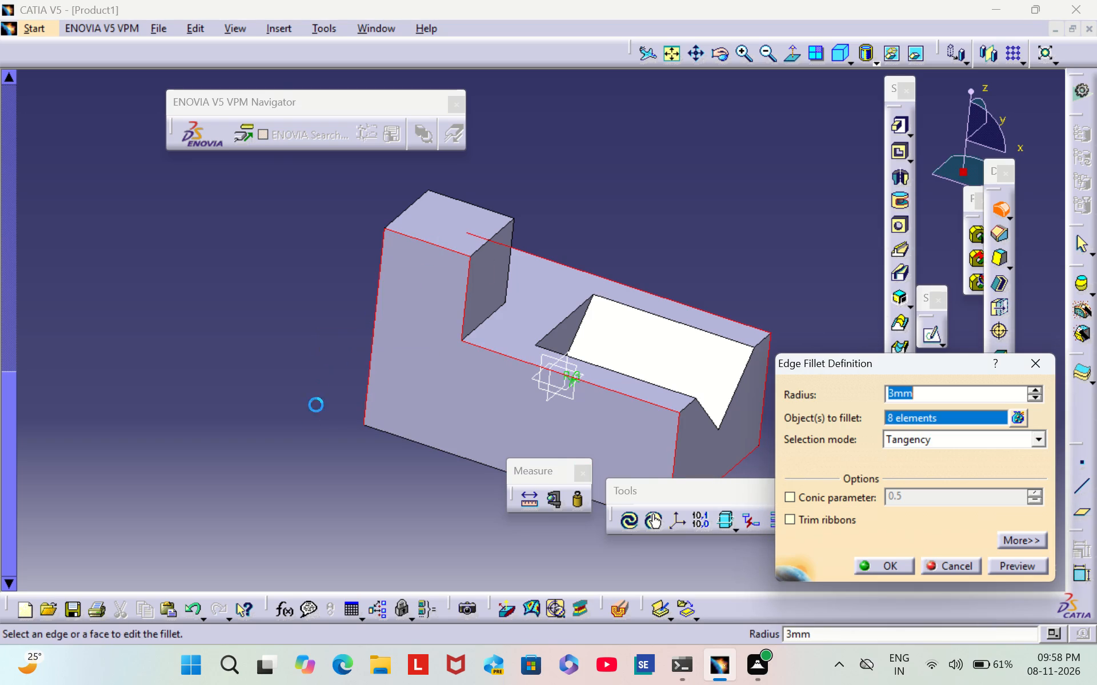
{"action": "scroll", "coordinate": [306, 444], "scroll_direction": "down", "scroll_amount": 1}
{"action": "middle_click_drag", "start_coordinate": [306, 444], "coordinate": [302, 329]}
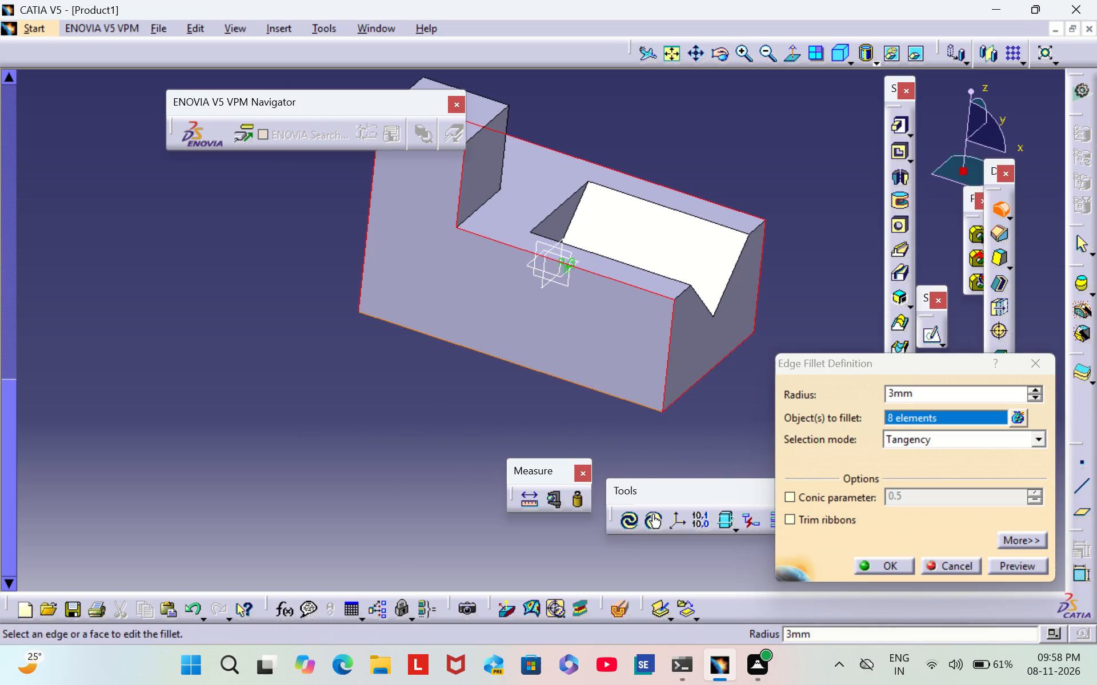
{"action": "left_click", "coordinate": [462, 344]}
Add the remaining edges outlining the rear face, including the boss's vertical and top edges, to the fillet.
{"action": "middle_click_drag", "start_coordinate": [291, 271], "coordinate": [599, 426]}
{"action": "scroll", "coordinate": [291, 271], "scroll_direction": "down", "scroll_amount": 1}
{"action": "right_click_drag", "start_coordinate": [290, 348], "coordinate": [599, 426]}
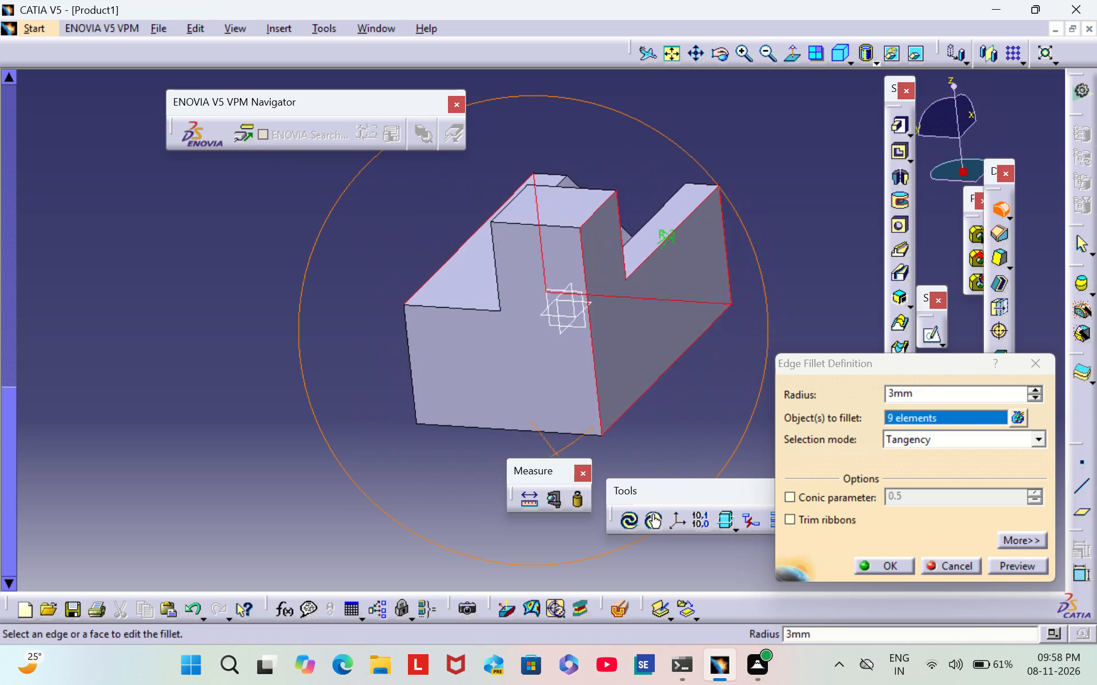
{"action": "middle_click_drag", "start_coordinate": [599, 426], "coordinate": [603, 424]}
{"action": "right_click_drag", "start_coordinate": [599, 426], "coordinate": [703, 390]}
{"action": "middle_click_drag", "start_coordinate": [616, 420], "coordinate": [702, 390]}
{"action": "left_click", "coordinate": [502, 352]}
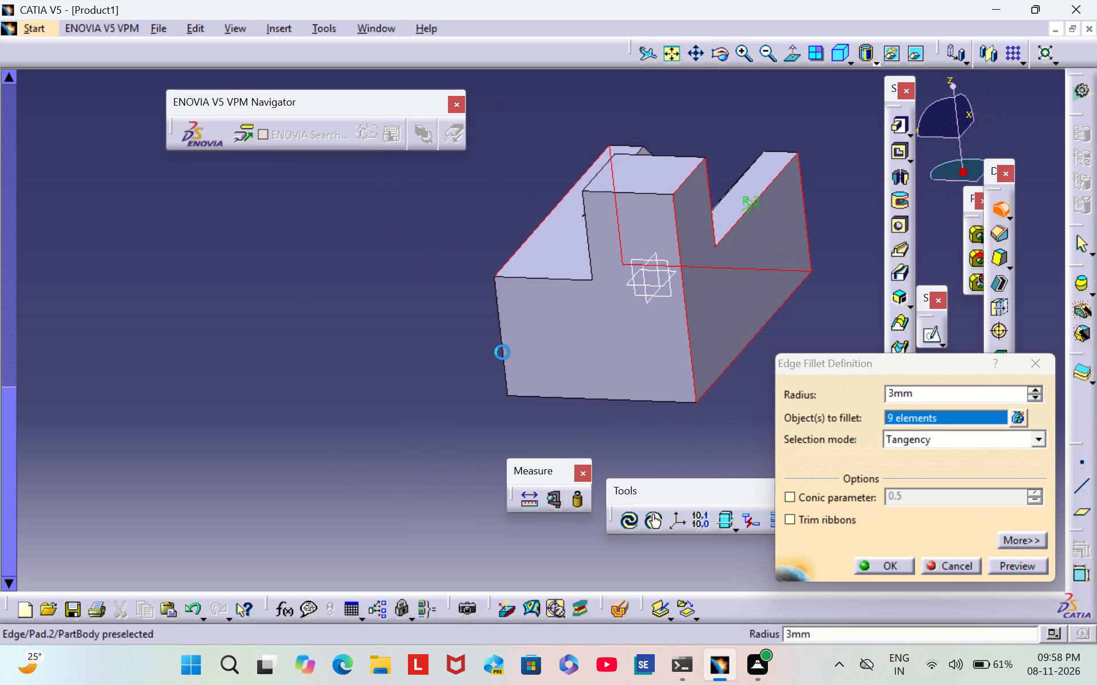
{"action": "left_click", "coordinate": [522, 277]}
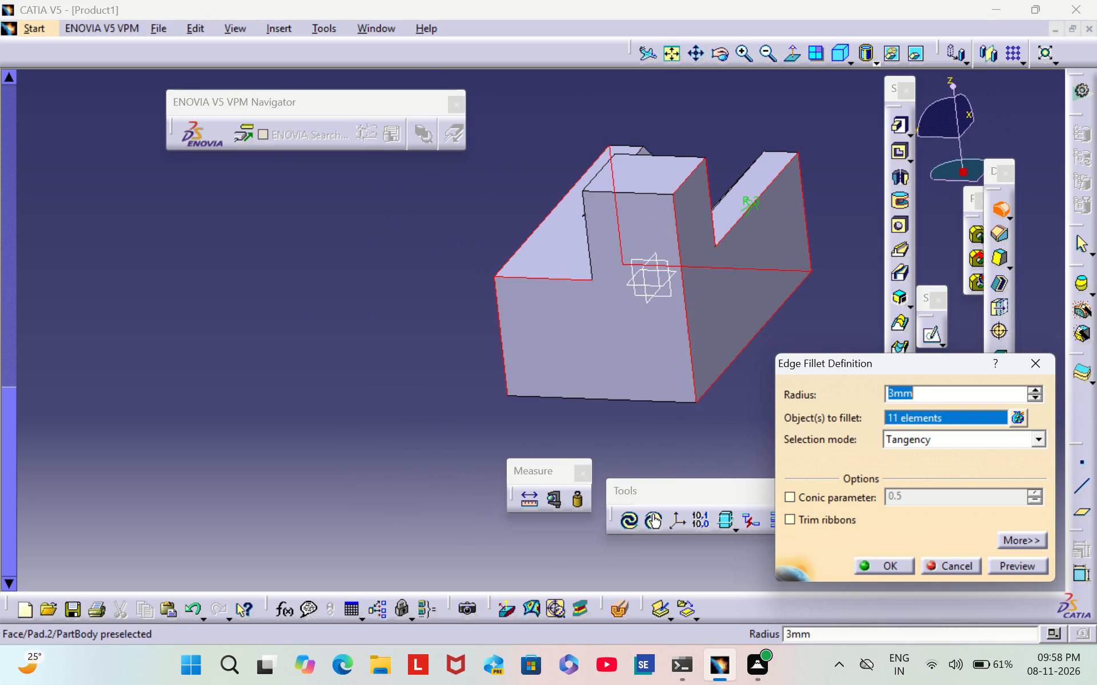
{"action": "left_click", "coordinate": [586, 235]}
{"action": "left_click", "coordinate": [624, 192]}
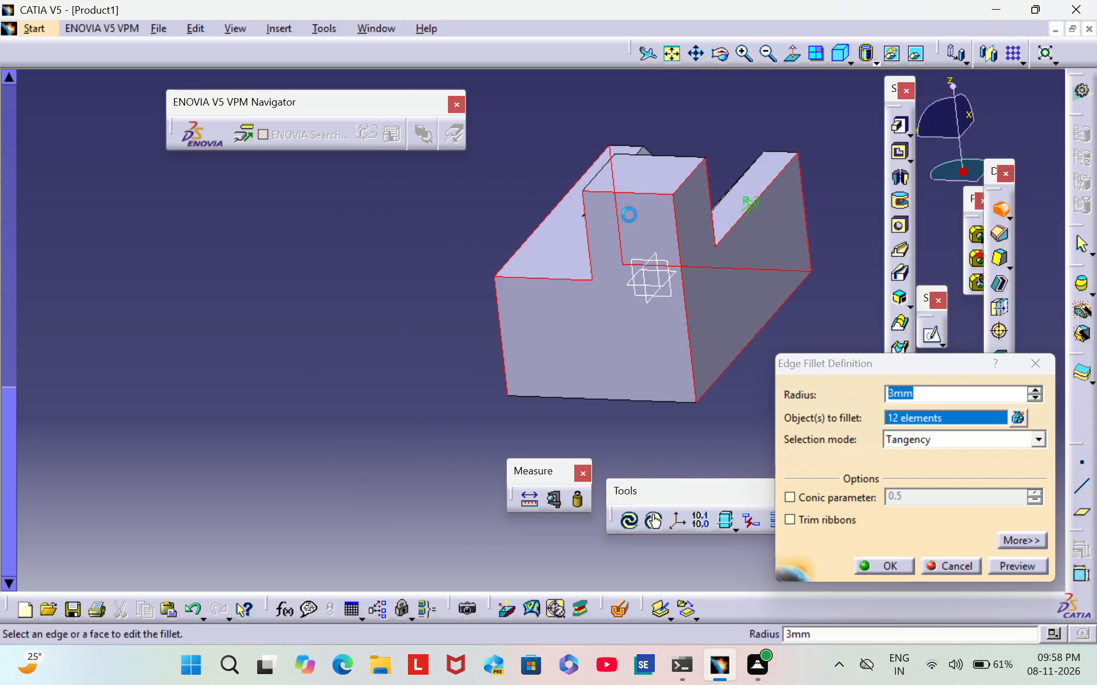
{"action": "left_click", "coordinate": [598, 398]}
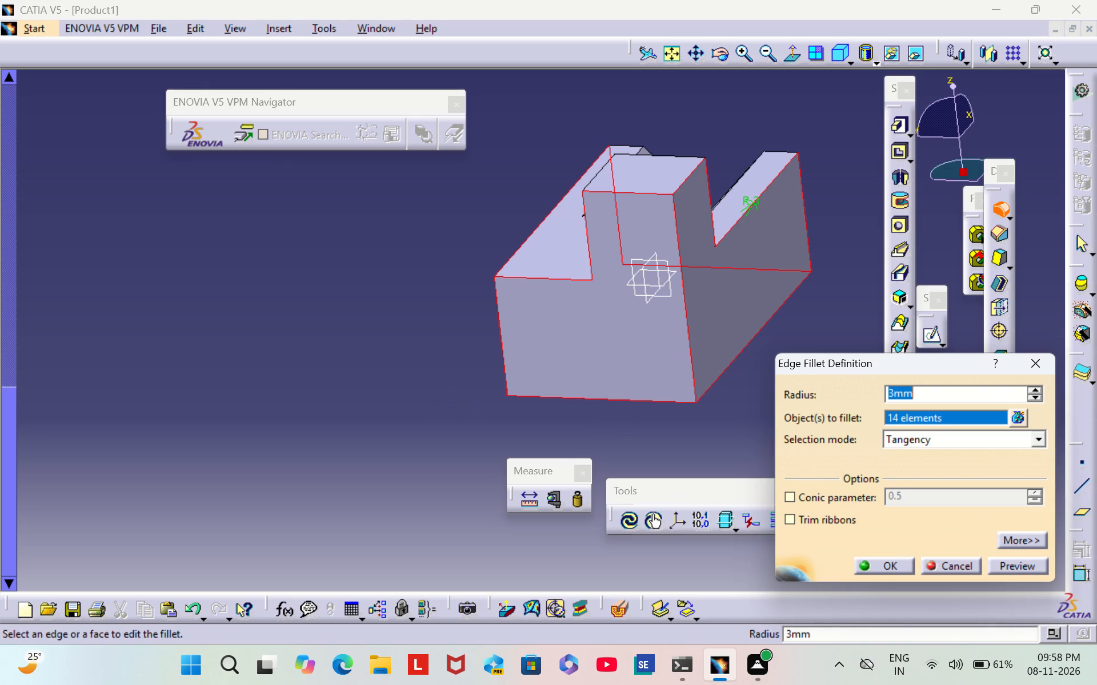
Add the long bottom edge on the side opposite the boss to the fillet.
{"action": "middle_click_drag", "start_coordinate": [430, 392], "coordinate": [713, 227]}
{"action": "right_click_drag", "start_coordinate": [430, 392], "coordinate": [713, 227]}
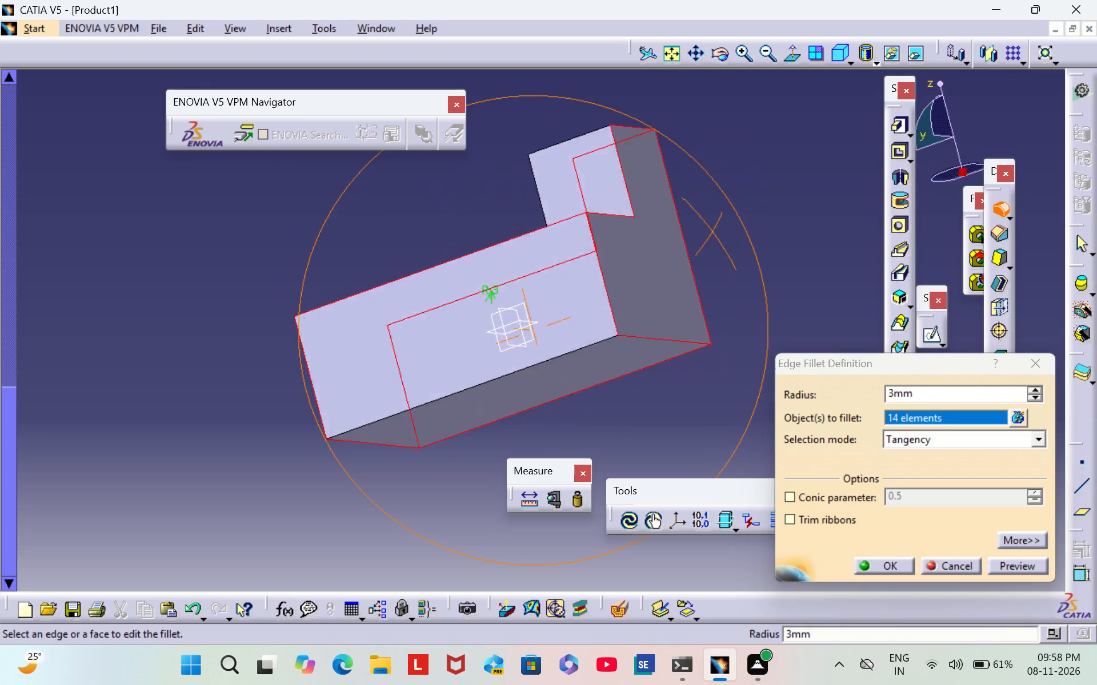
{"action": "right_click_drag", "start_coordinate": [713, 227], "coordinate": [723, 211]}
{"action": "middle_click_drag", "start_coordinate": [713, 227], "coordinate": [723, 211]}
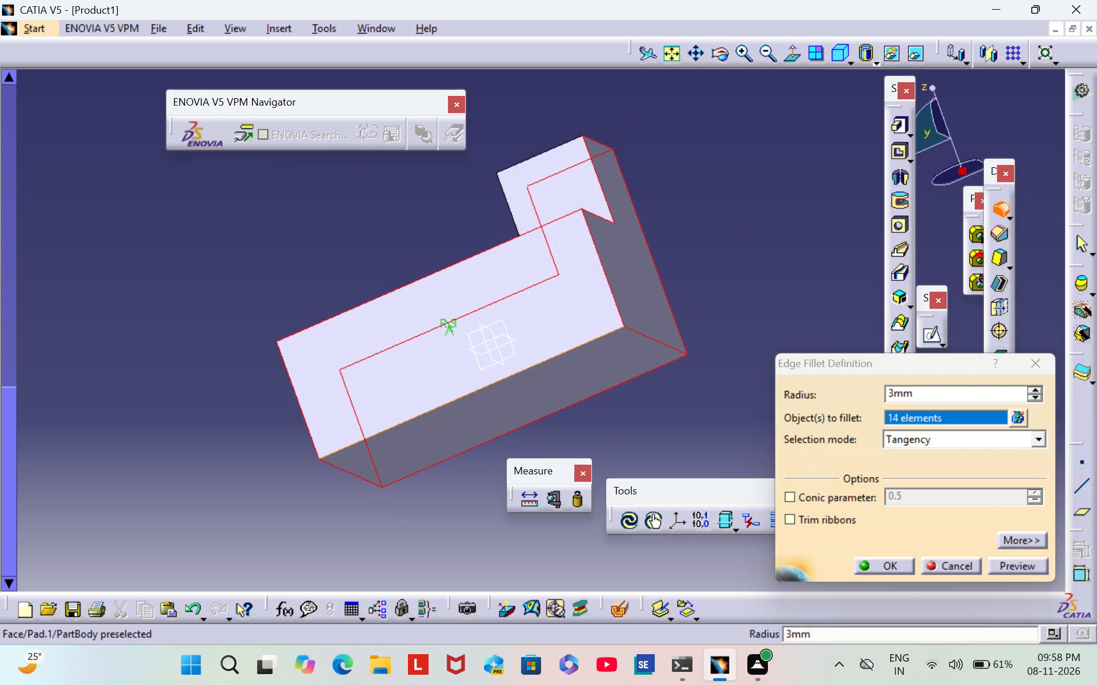
{"action": "left_click", "coordinate": [465, 394]}
Add the V-notch's two long rim edges and its closed-end rim edge on the top face to the fillet.
{"action": "scroll", "coordinate": [277, 289], "scroll_direction": "down", "scroll_amount": 1}
{"action": "middle_click_drag", "start_coordinate": [277, 289], "coordinate": [513, 392]}
{"action": "right_click_drag", "start_coordinate": [278, 289], "coordinate": [513, 392]}
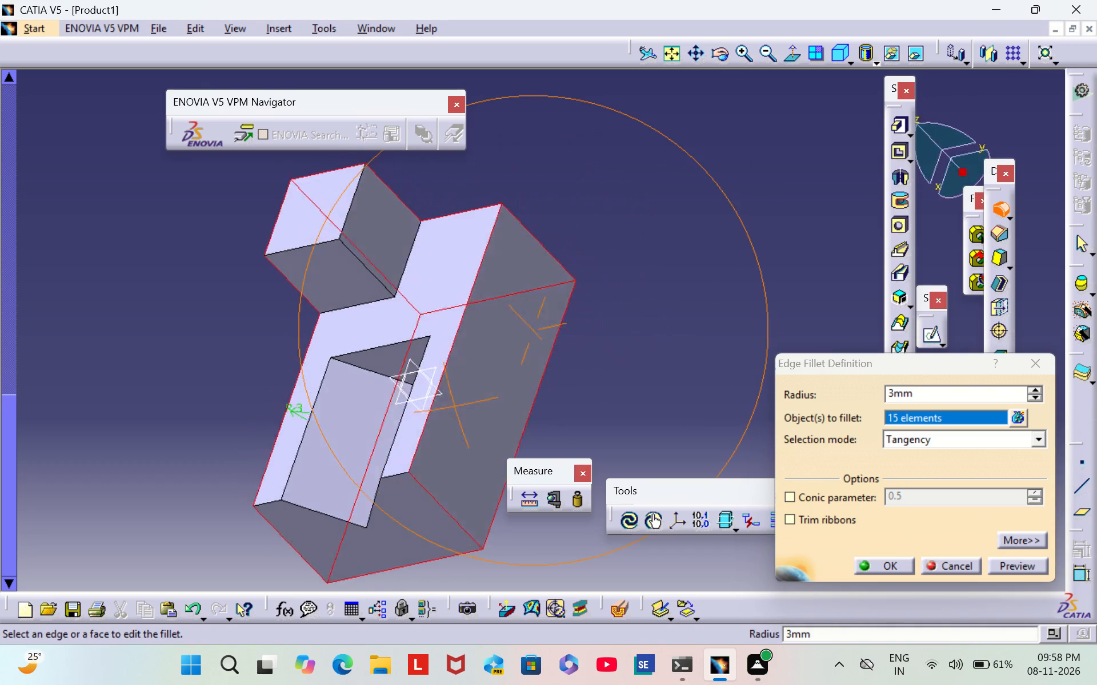
{"action": "middle_click_drag", "start_coordinate": [513, 392], "coordinate": [599, 363]}
{"action": "right_click_drag", "start_coordinate": [513, 392], "coordinate": [599, 363]}
{"action": "middle_click_drag", "start_coordinate": [222, 524], "coordinate": [291, 461]}
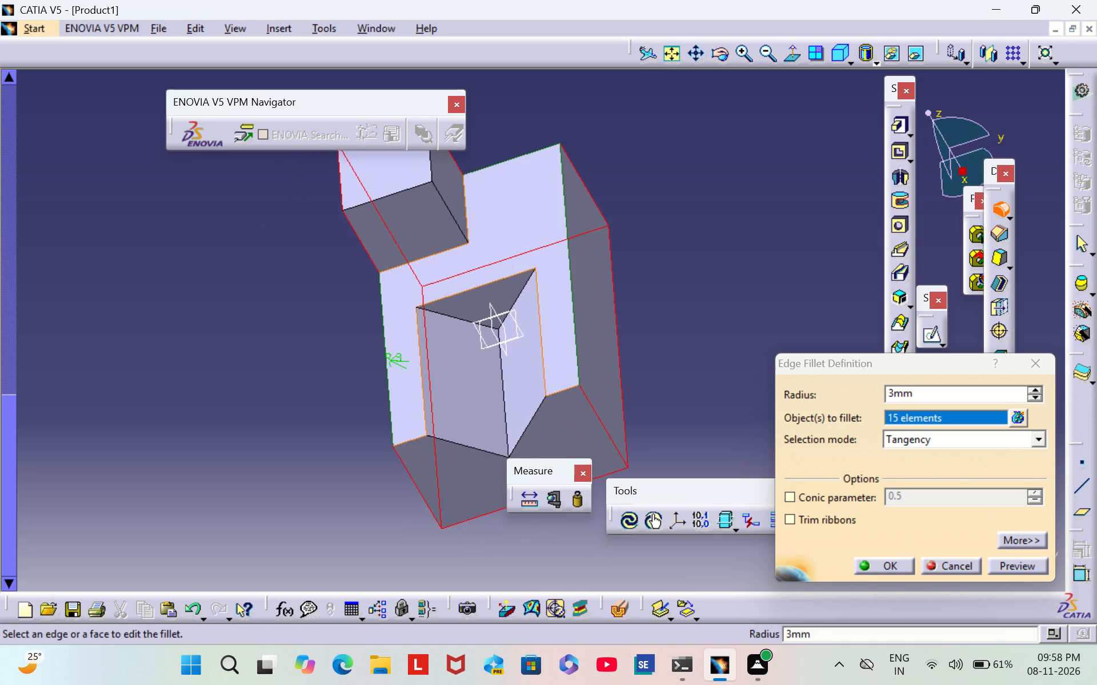
{"action": "left_click", "coordinate": [421, 385]}
{"action": "left_click", "coordinate": [462, 293]}
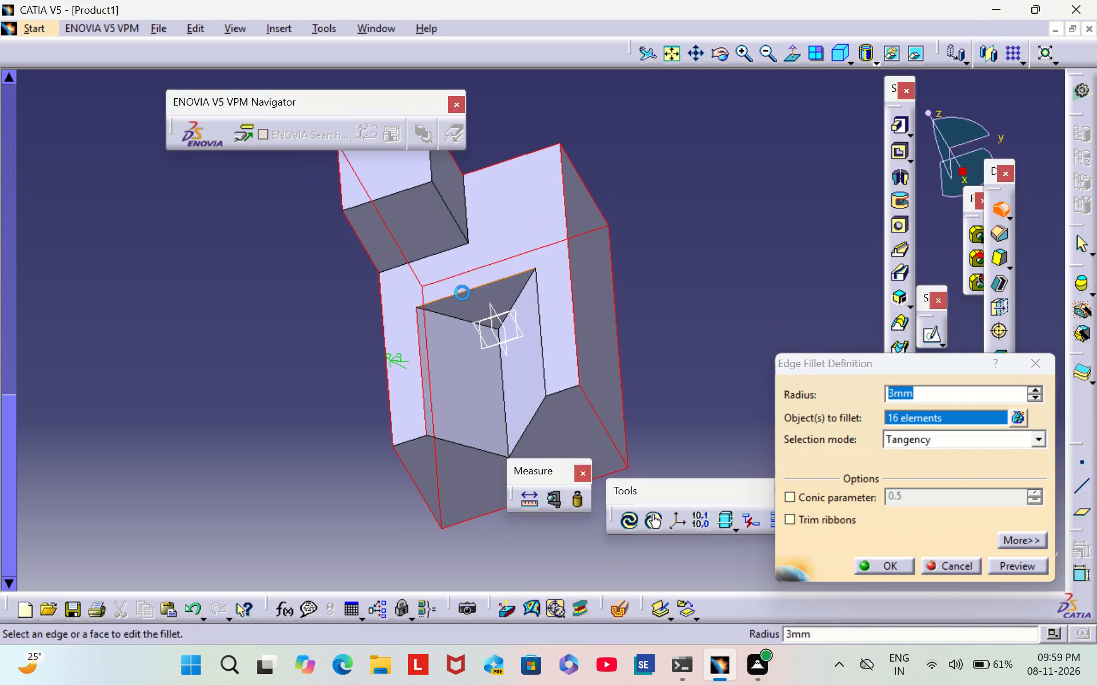
{"action": "left_click", "coordinate": [542, 344]}
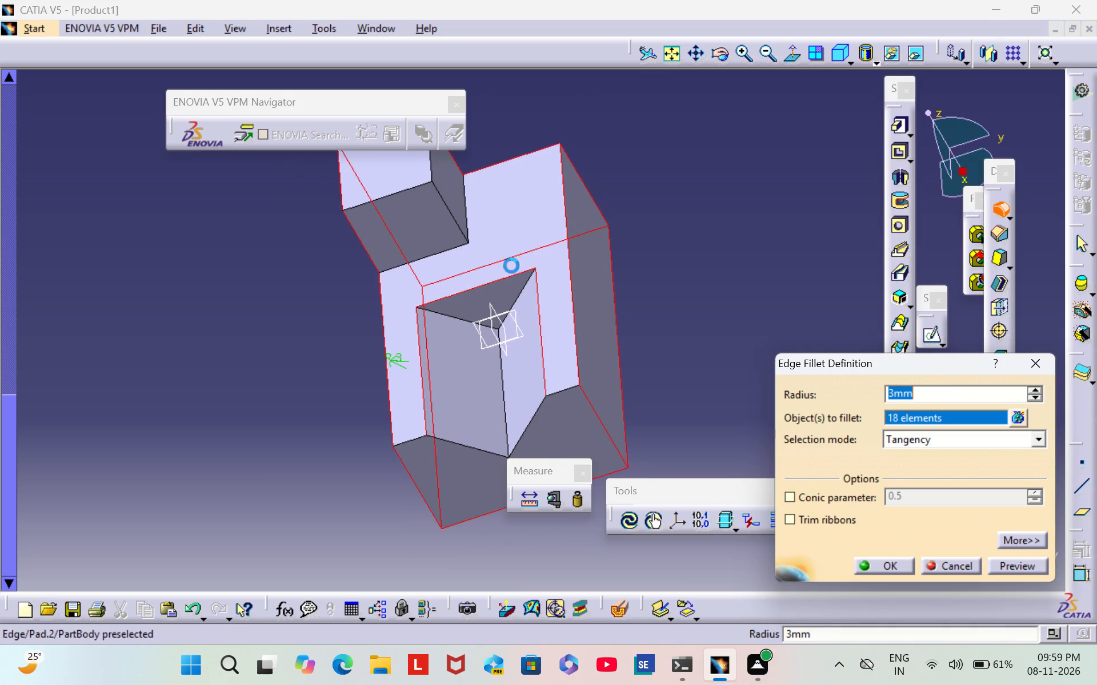
Add the boss's two base edges, its two remaining top edges and its inner vertical edge to the fillet.
{"action": "left_click", "coordinate": [463, 211]}
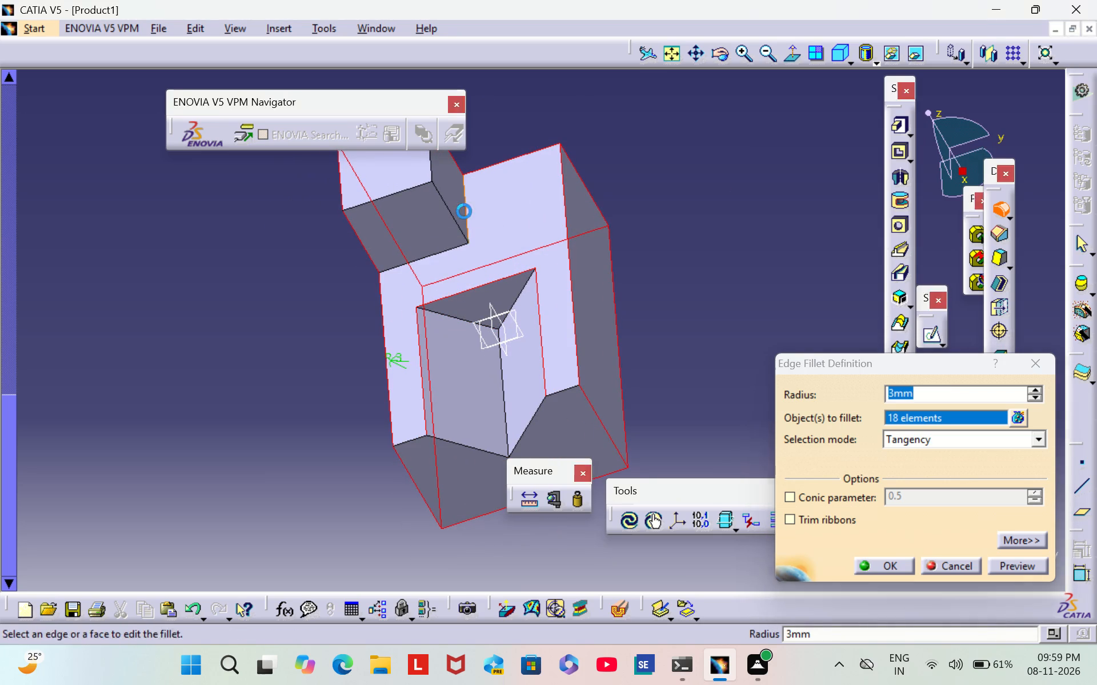
{"action": "left_click", "coordinate": [431, 255]}
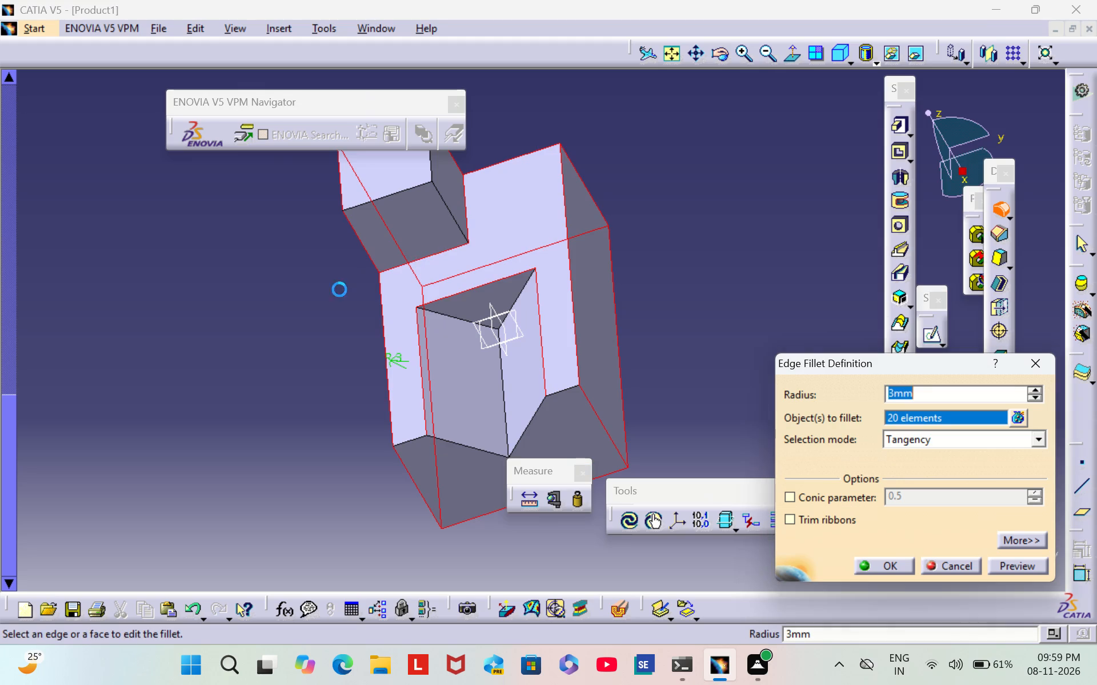
{"action": "scroll", "coordinate": [338, 290], "scroll_direction": "down", "scroll_amount": 1}
{"action": "middle_click_drag", "start_coordinate": [338, 290], "coordinate": [395, 396]}
{"action": "right_click_drag", "start_coordinate": [338, 291], "coordinate": [392, 397]}
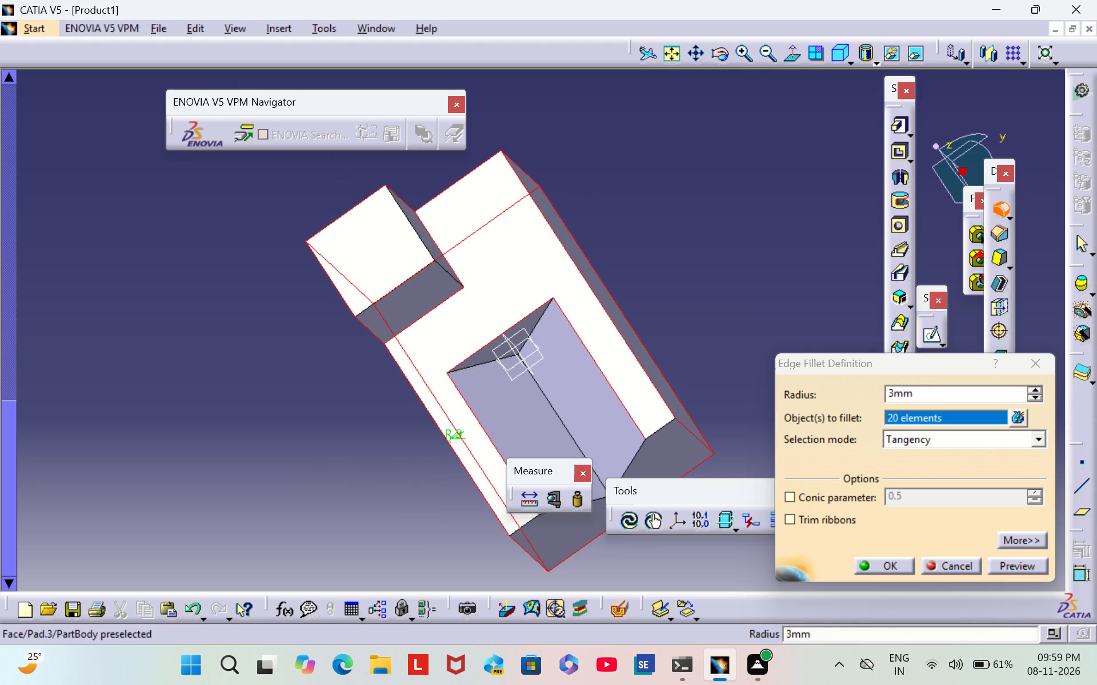
{"action": "left_click", "coordinate": [406, 216]}
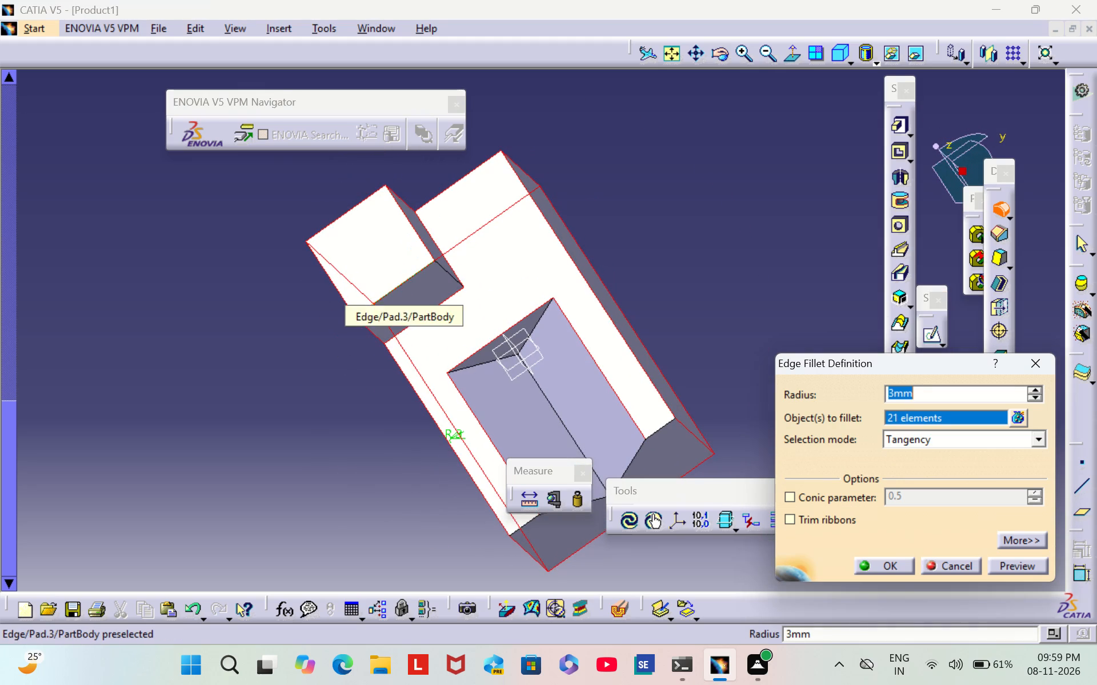
{"action": "left_click", "coordinate": [401, 285]}
{"action": "middle_click_drag", "start_coordinate": [630, 262], "coordinate": [563, 300]}
{"action": "scroll", "coordinate": [630, 262], "scroll_direction": "down", "scroll_amount": 1}
{"action": "right_click_drag", "start_coordinate": [630, 262], "coordinate": [563, 300]}
{"action": "left_click", "coordinate": [403, 296]}
Add the two short top edges beside the V-notch opening and create the 3 mm edge fillet.
{"action": "middle_click_drag", "start_coordinate": [169, 363], "coordinate": [344, 384]}
{"action": "right_click_drag", "start_coordinate": [172, 365], "coordinate": [344, 384]}
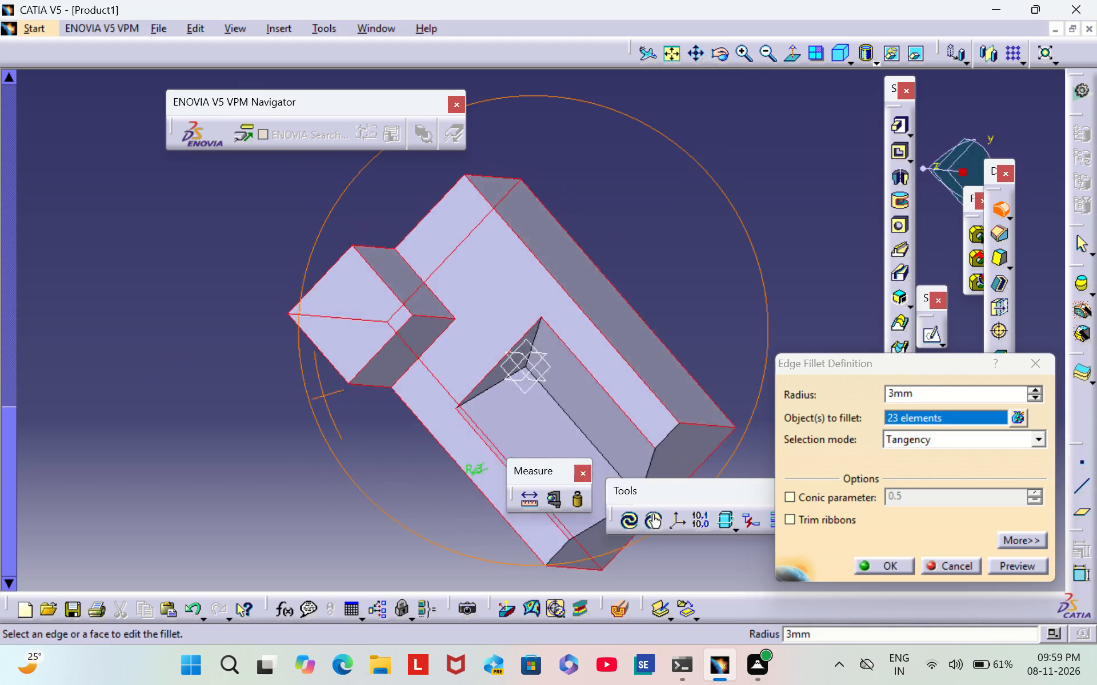
{"action": "middle_click_drag", "start_coordinate": [344, 384], "coordinate": [378, 263]}
{"action": "right_click_drag", "start_coordinate": [344, 384], "coordinate": [378, 263]}
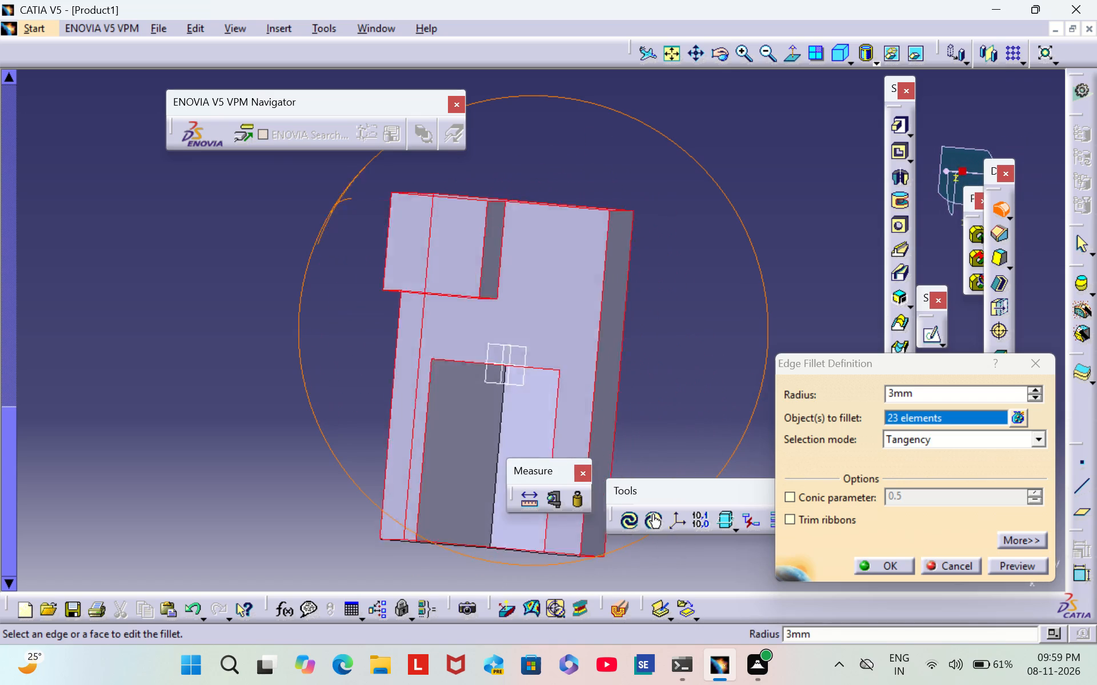
{"action": "right_click_drag", "start_coordinate": [378, 263], "coordinate": [390, 127]}
{"action": "middle_click_drag", "start_coordinate": [378, 263], "coordinate": [390, 127]}
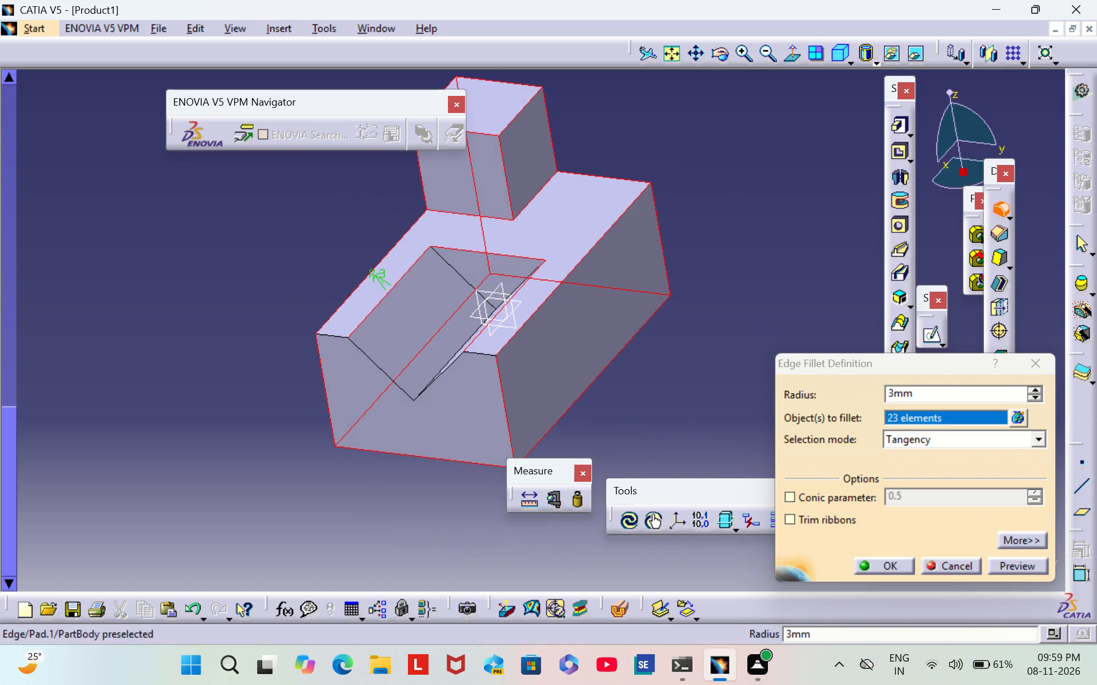
{"action": "left_click", "coordinate": [331, 336]}
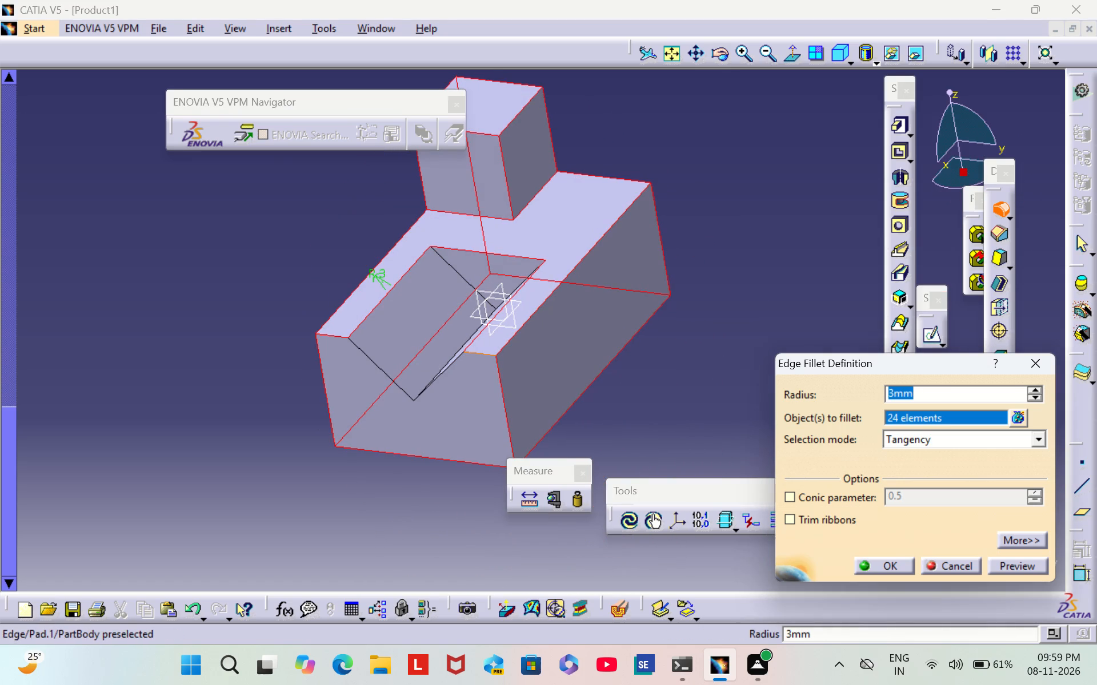
{"action": "left_click", "coordinate": [474, 350]}
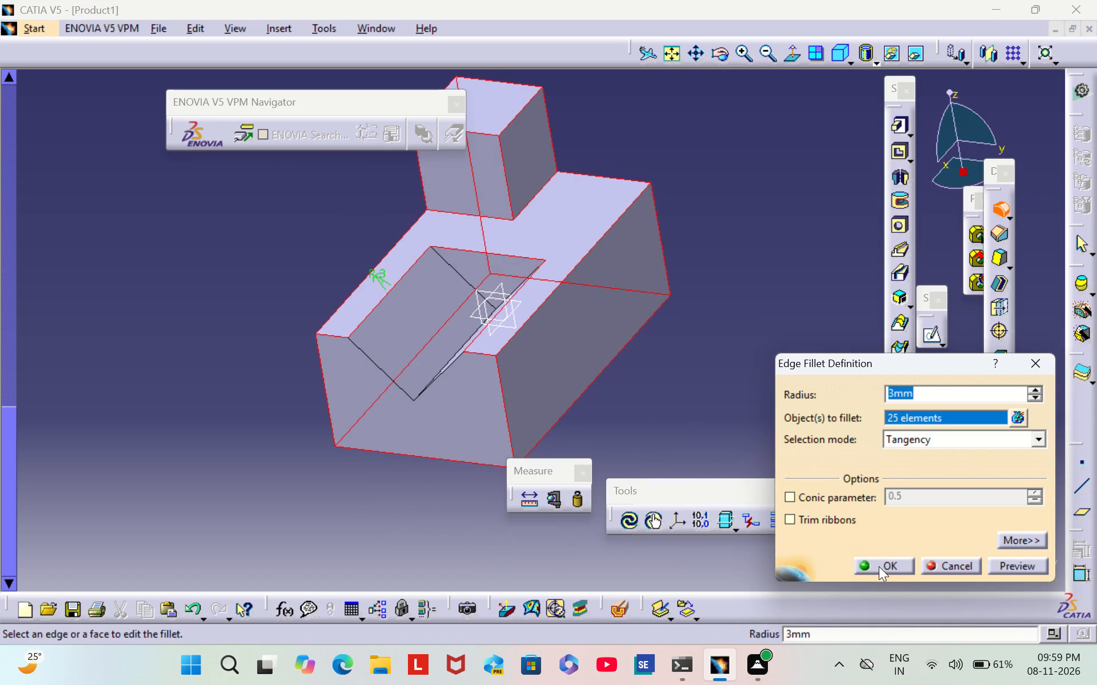
{"action": "left_click", "coordinate": [887, 563]}
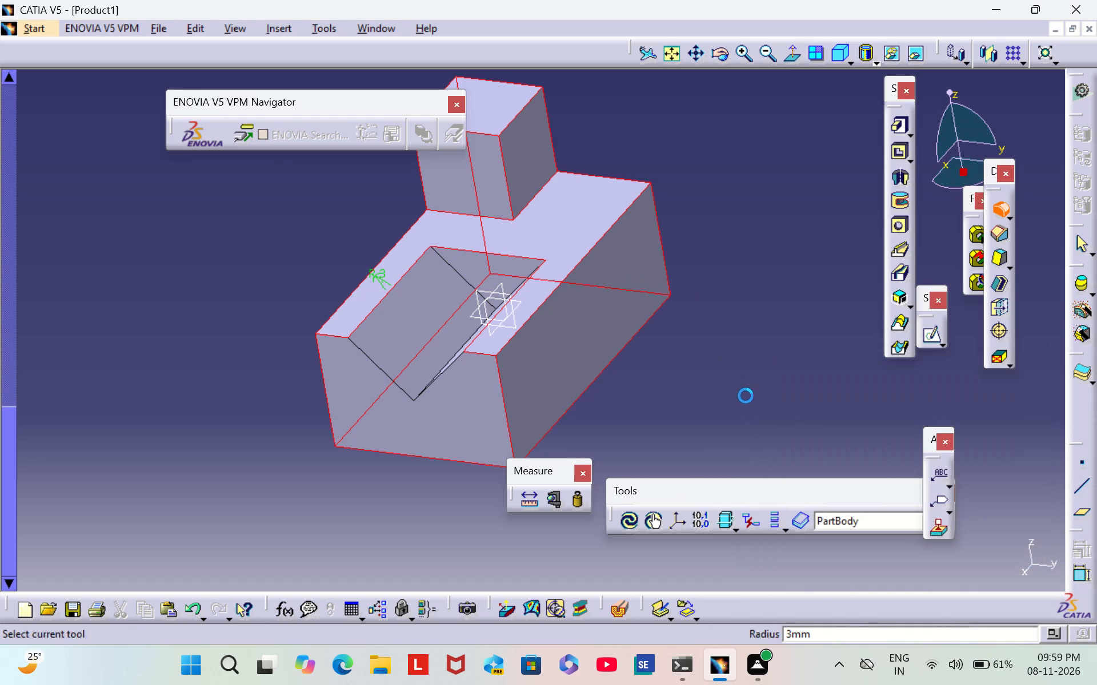
{"action": "left_click", "coordinate": [746, 396]}
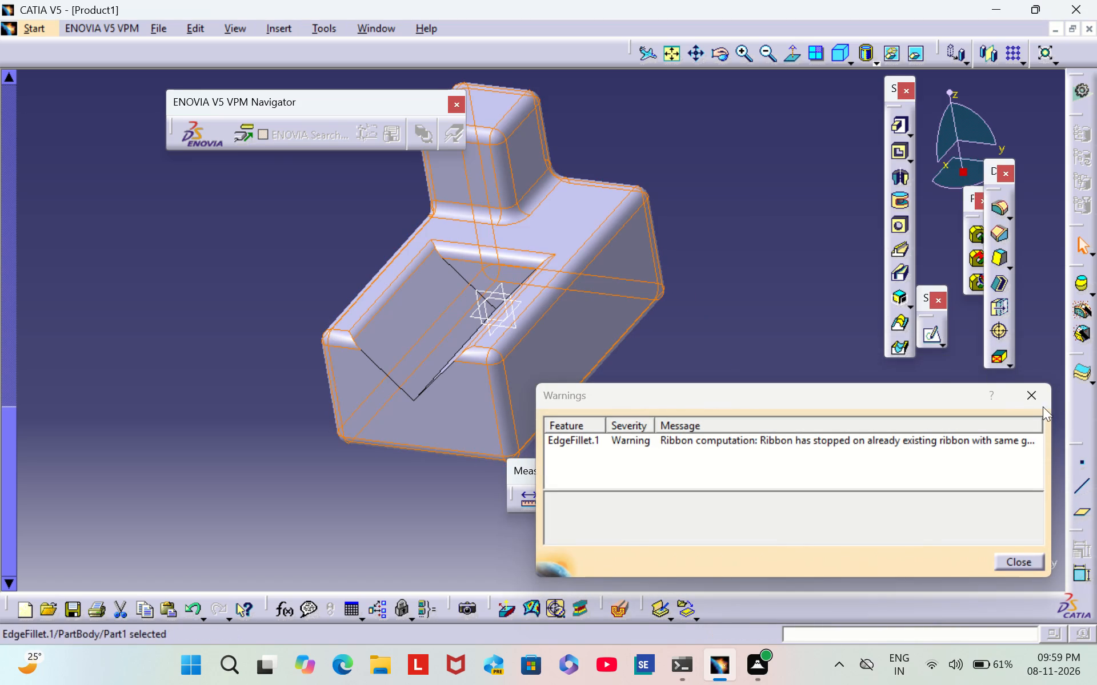
{"action": "left_click", "coordinate": [1038, 406]}
{"action": "left_click", "coordinate": [227, 408]}
{"action": "middle_click_drag", "start_coordinate": [230, 408], "coordinate": [231, 408]}
{"action": "scroll", "coordinate": [230, 408], "scroll_direction": "down", "scroll_amount": 1}
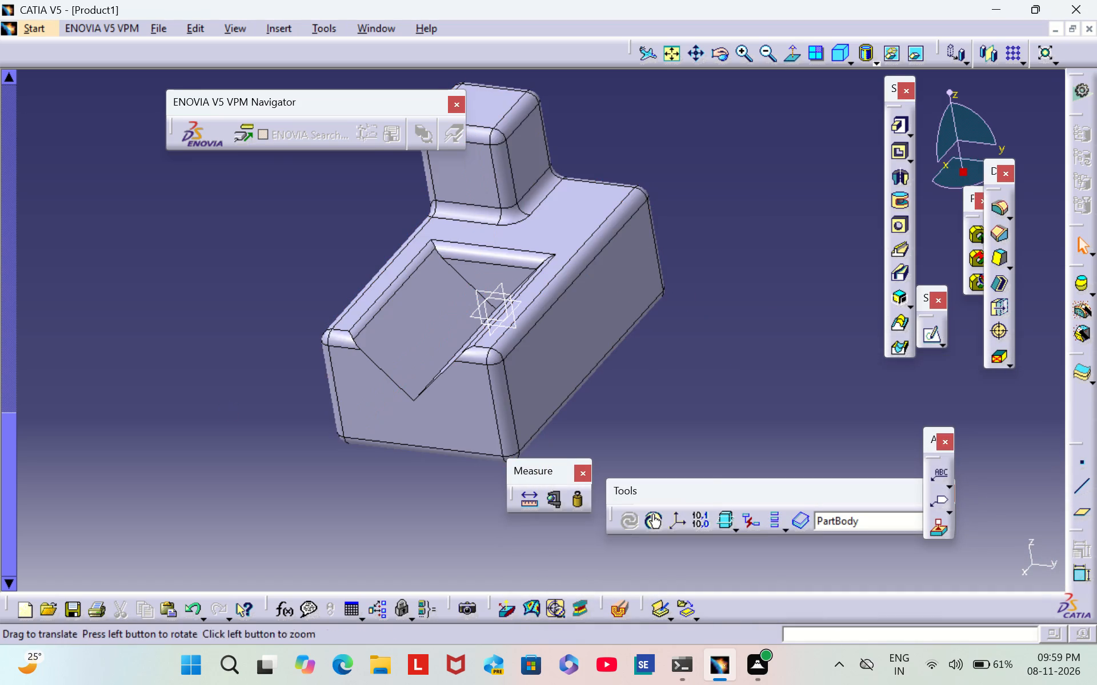
Create a 3 mm edge fillet on the V-notch's bottom edge and the four sloped edges at its open and closed ends.
{"action": "middle_click_drag", "start_coordinate": [231, 408], "coordinate": [594, 426]}
{"action": "right_click_drag", "start_coordinate": [231, 408], "coordinate": [594, 426]}
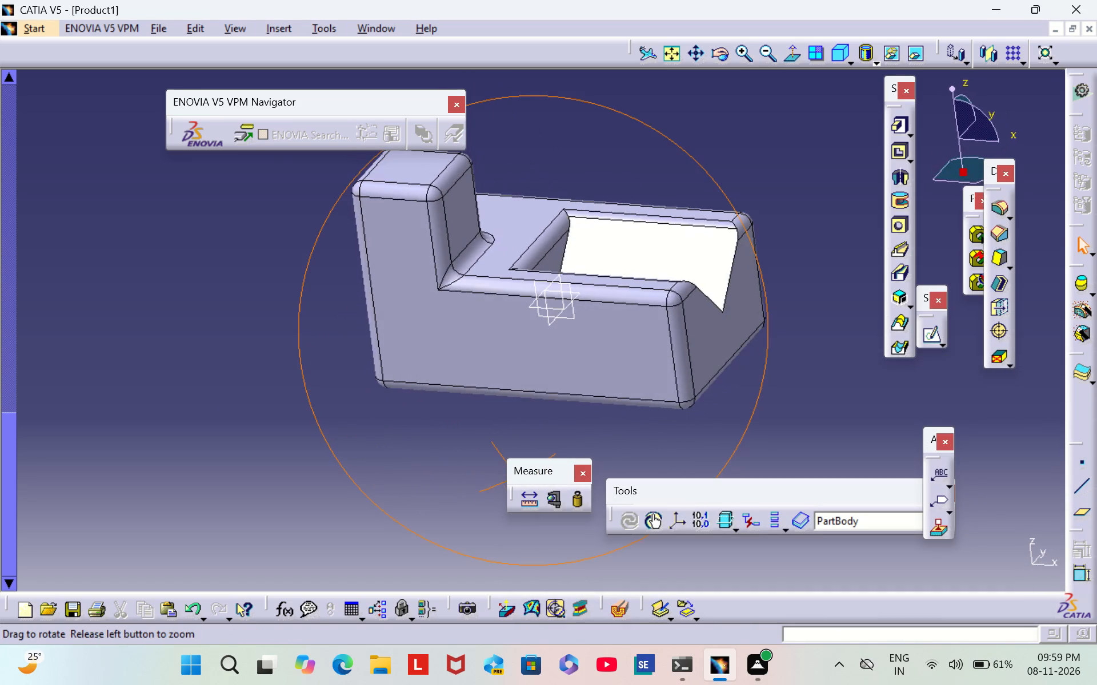
{"action": "right_click_drag", "start_coordinate": [594, 426], "coordinate": [345, 450]}
{"action": "middle_click_drag", "start_coordinate": [594, 426], "coordinate": [345, 450]}
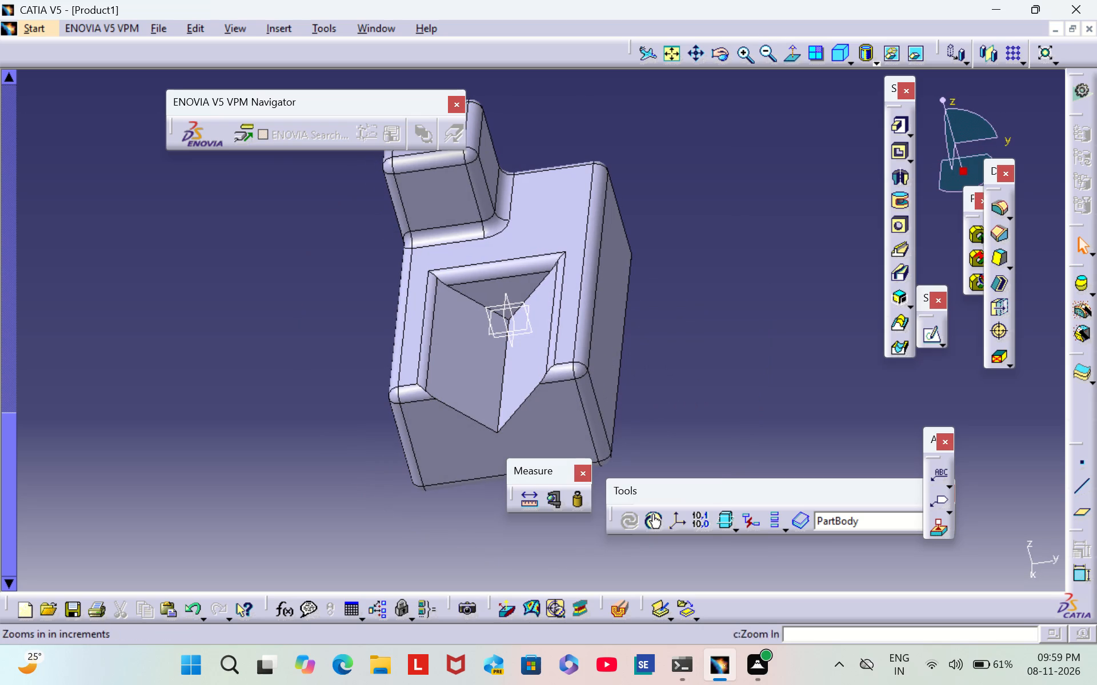
{"action": "left_click", "coordinate": [1000, 211]}
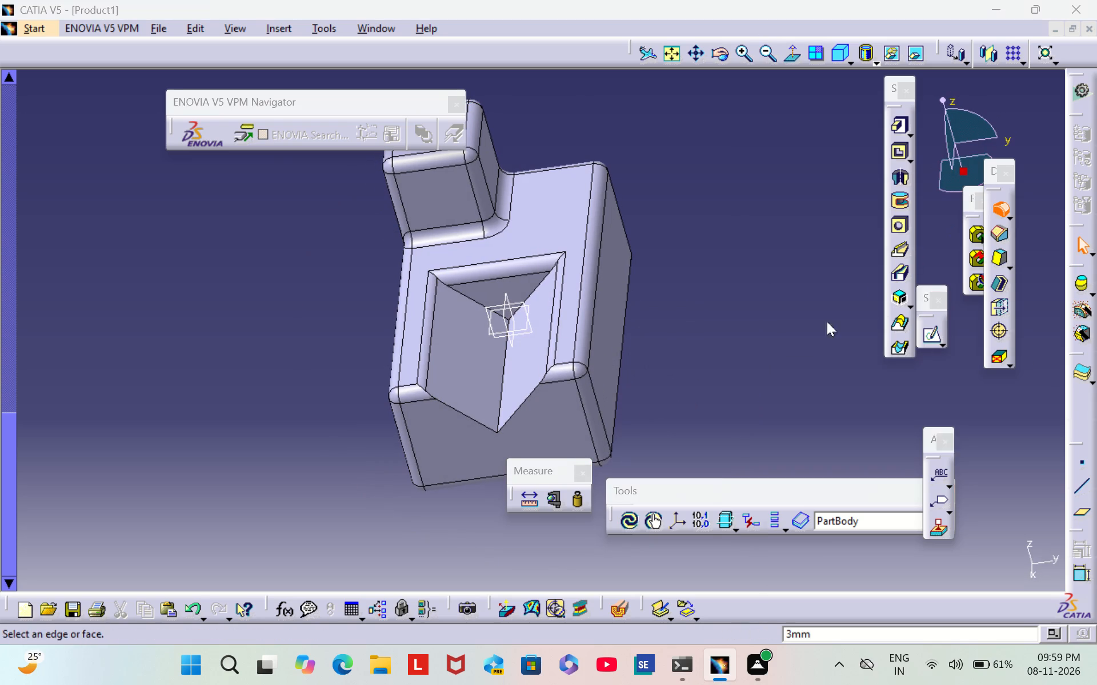
{"action": "left_click", "coordinate": [448, 408]}
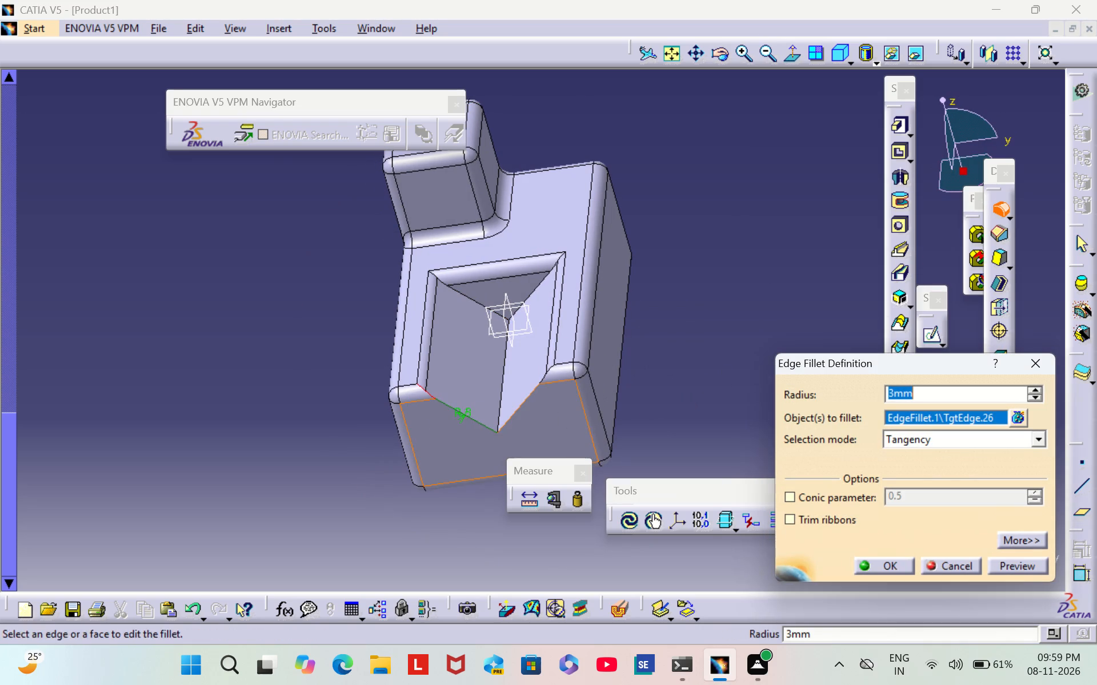
{"action": "left_click", "coordinate": [517, 412]}
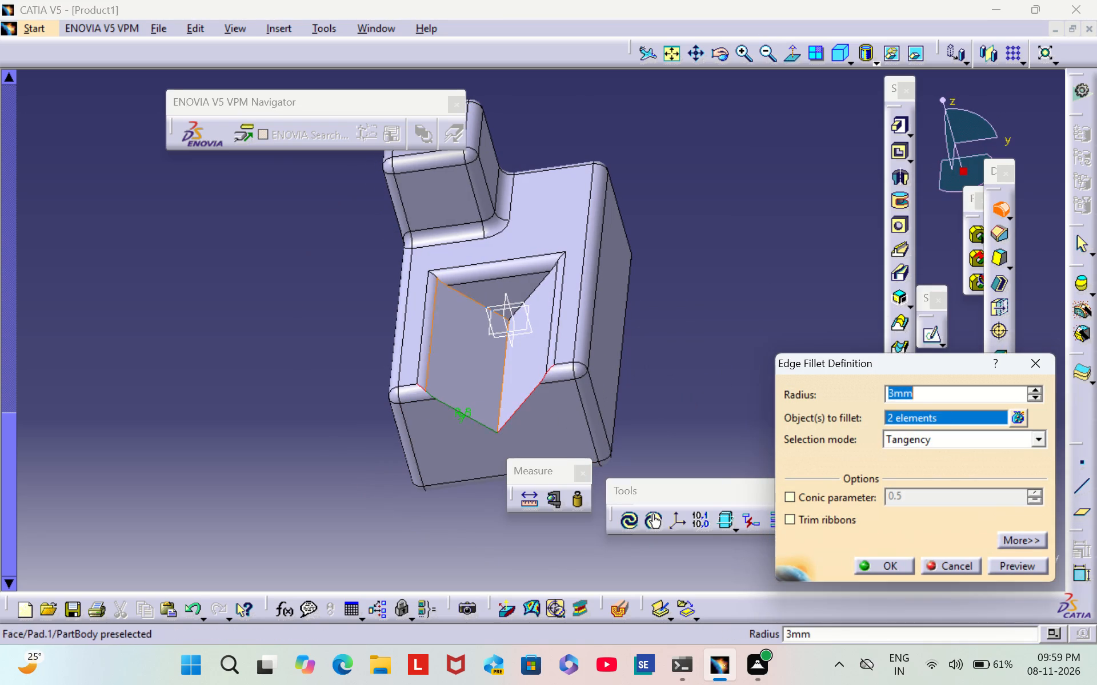
{"action": "left_click", "coordinate": [502, 385]}
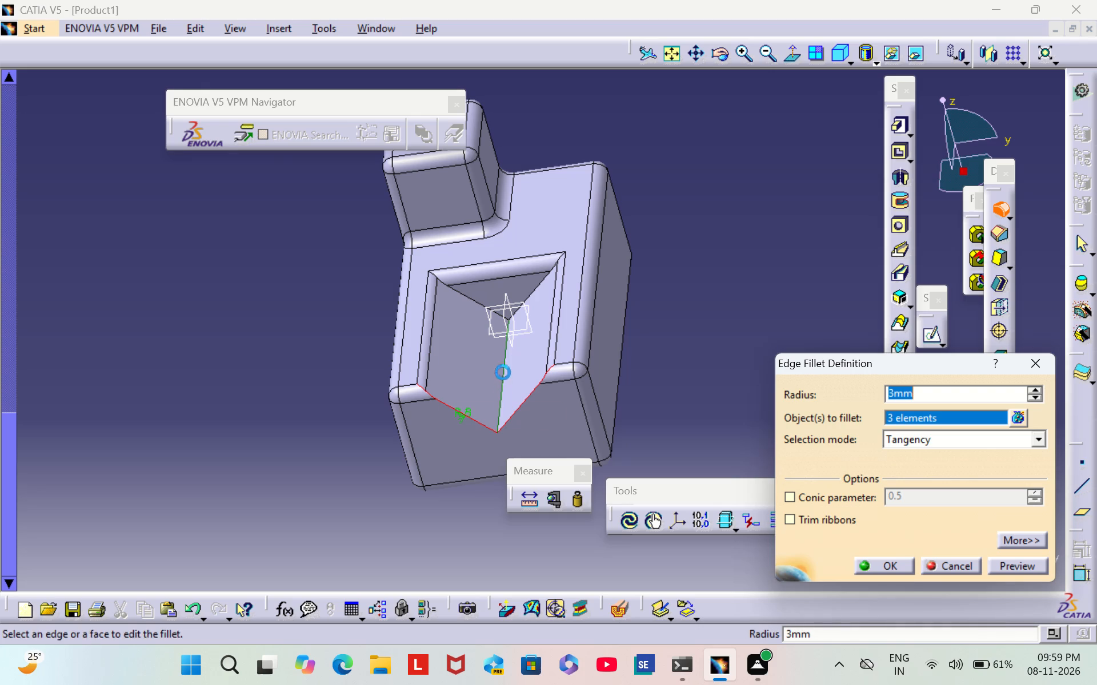
{"action": "left_click", "coordinate": [471, 299]}
{"action": "left_click", "coordinate": [531, 295]}
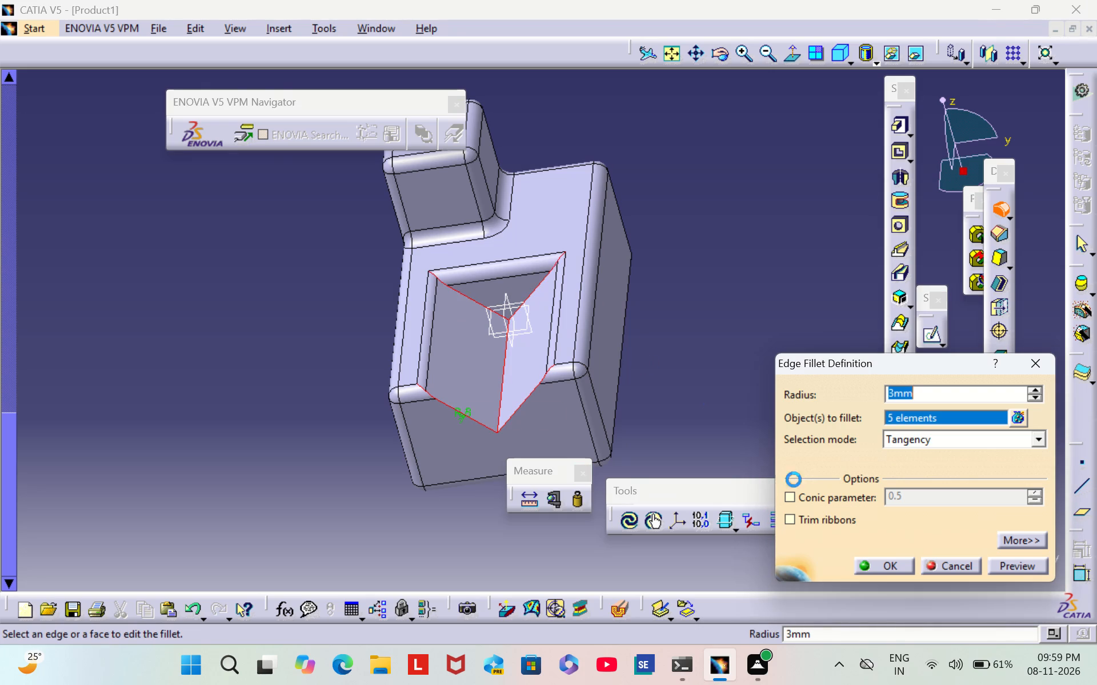
{"action": "left_click", "coordinate": [885, 560]}
{"action": "left_click", "coordinate": [742, 385]}
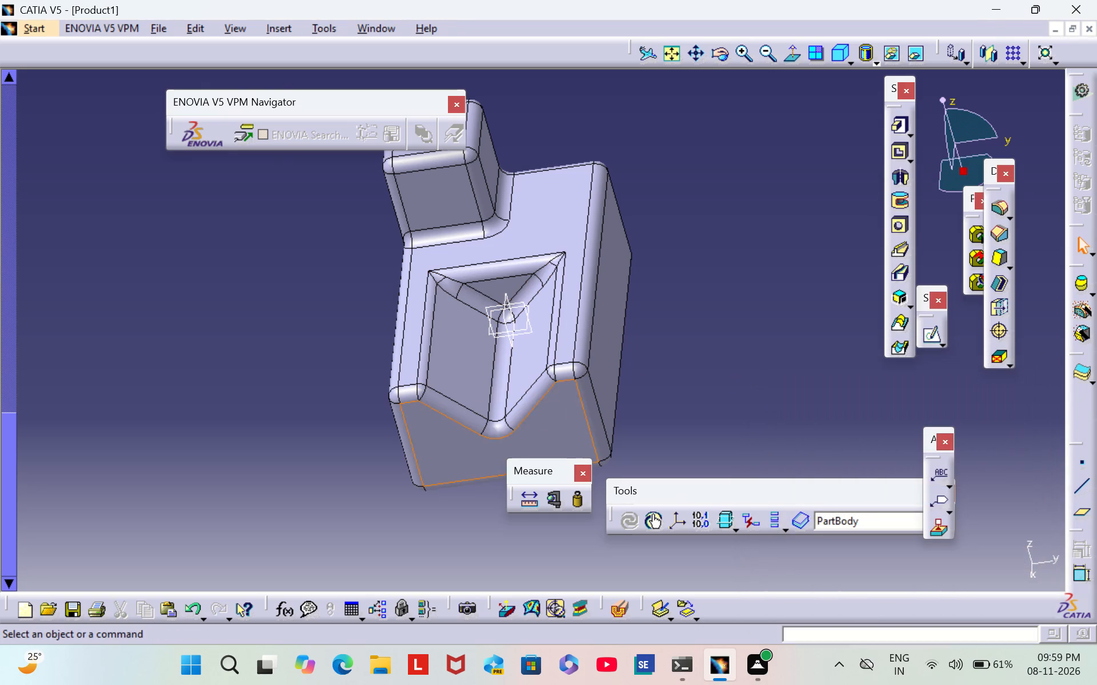
Examine the filleted block from the side, the underside and the V-notch.
{"action": "middle_click_drag", "start_coordinate": [299, 412], "coordinate": [426, 364]}
{"action": "right_click_drag", "start_coordinate": [299, 412], "coordinate": [426, 364]}
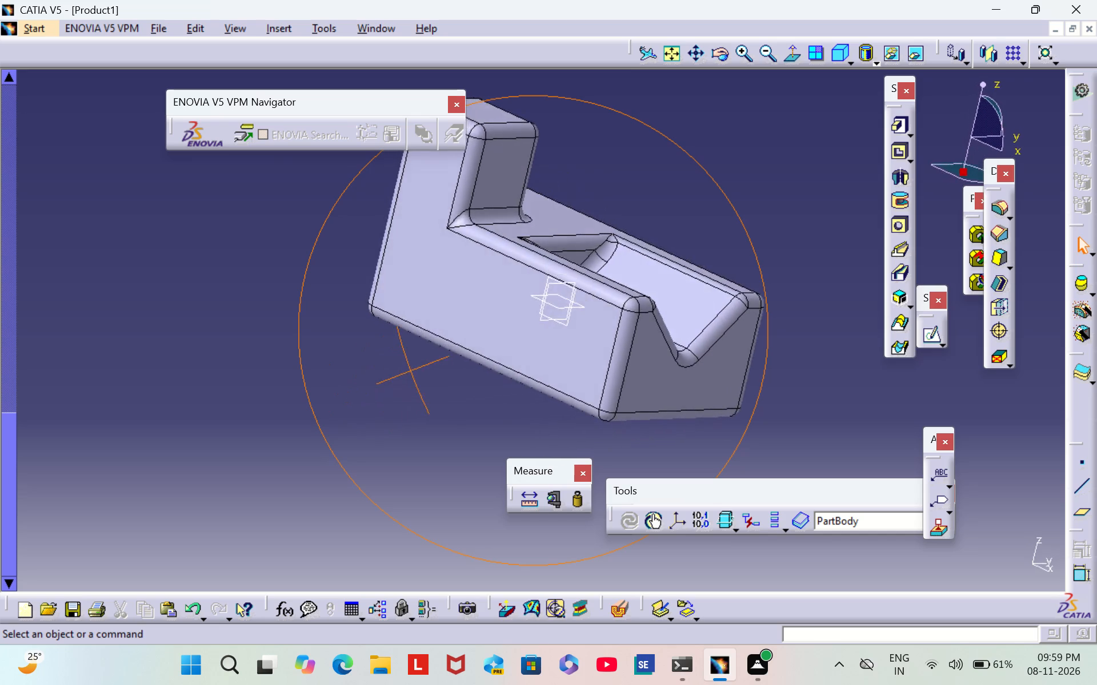
{"action": "middle_click_drag", "start_coordinate": [426, 364], "coordinate": [439, 244]}
{"action": "right_click_drag", "start_coordinate": [426, 364], "coordinate": [439, 244]}
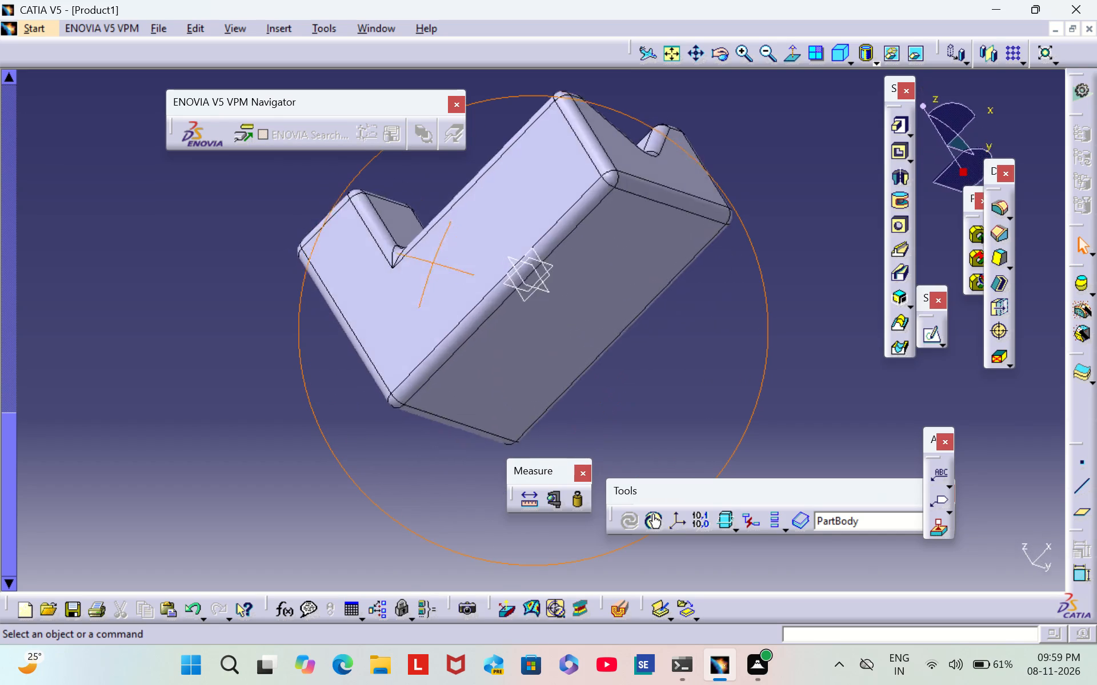
{"action": "middle_click_drag", "start_coordinate": [439, 244], "coordinate": [438, 207]}
{"action": "right_click_drag", "start_coordinate": [439, 244], "coordinate": [527, 334]}
{"action": "middle_click_drag", "start_coordinate": [438, 107], "coordinate": [439, 86]}
{"action": "middle_click_drag", "start_coordinate": [441, 84], "coordinate": [451, 85]}
{"action": "middle_click_drag", "start_coordinate": [514, 104], "coordinate": [515, 274]}
{"action": "middle_click_drag", "start_coordinate": [517, 305], "coordinate": [533, 322]}
{"action": "middle_click_drag", "start_coordinate": [542, 173], "coordinate": [538, 251]}
{"action": "right_click_drag", "start_coordinate": [542, 173], "coordinate": [538, 251]}
{"action": "scroll", "coordinate": [542, 173], "scroll_direction": "down", "scroll_amount": 1}
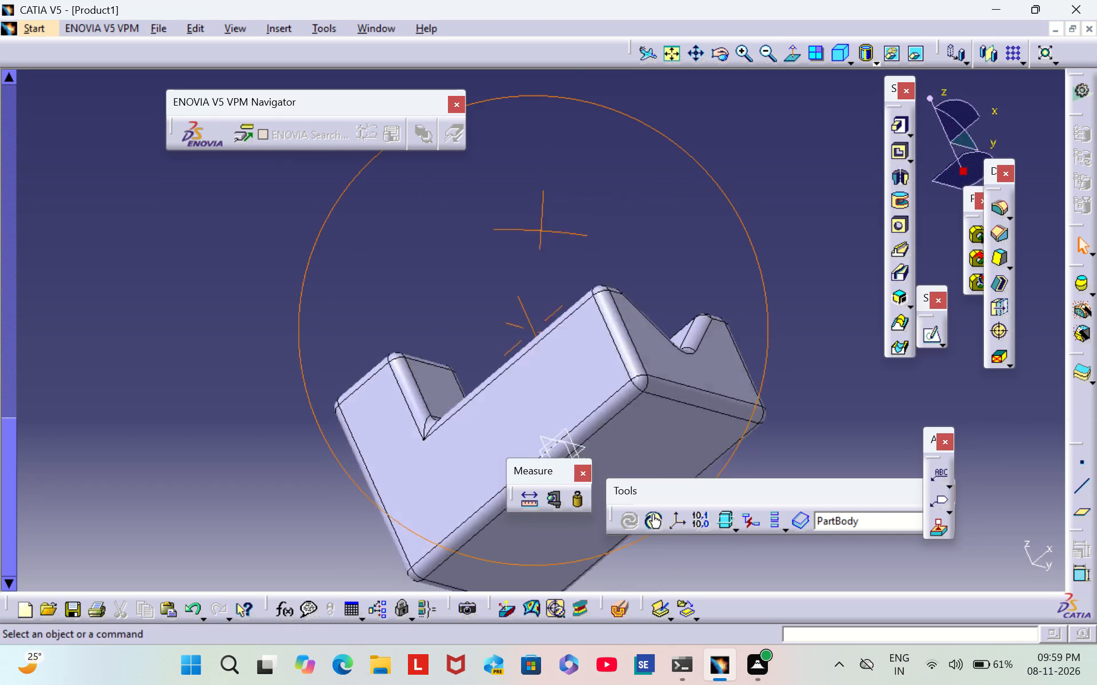
{"action": "right_click_drag", "start_coordinate": [538, 251], "coordinate": [513, 523]}
{"action": "middle_click_drag", "start_coordinate": [538, 251], "coordinate": [513, 523]}
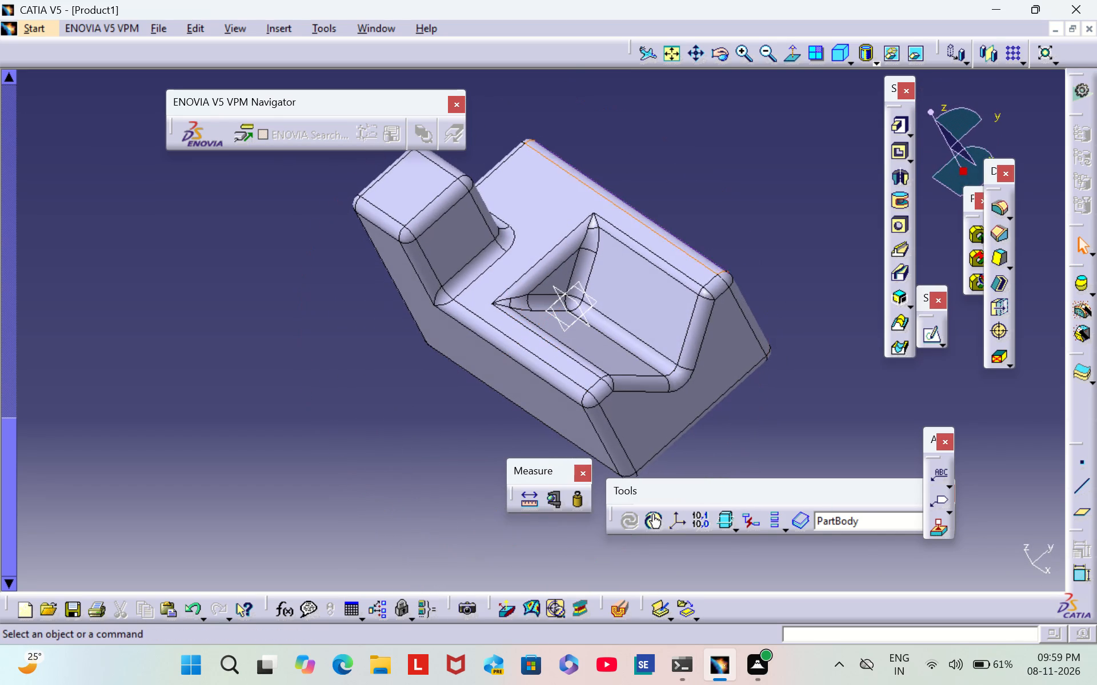
Set the radius of the fillet on the V-notch's inner edges to 1 mm.
{"action": "middle_click_drag", "start_coordinate": [804, 164], "coordinate": [726, 263]}
{"action": "right_click_drag", "start_coordinate": [804, 164], "coordinate": [726, 263]}
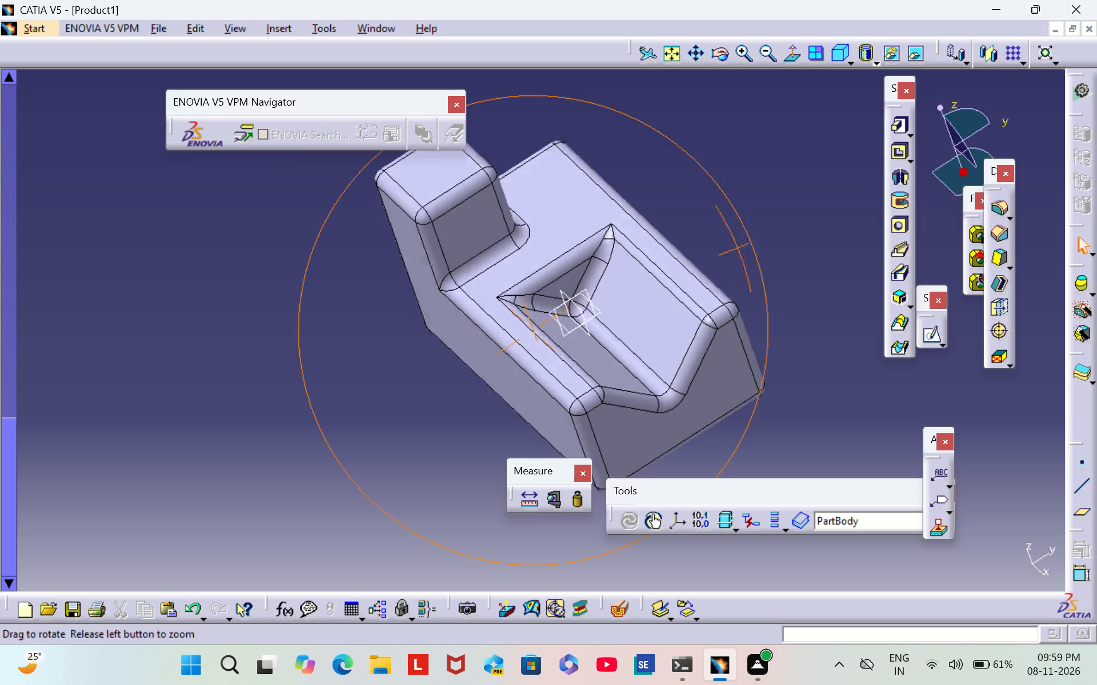
{"action": "middle_click_drag", "start_coordinate": [726, 263], "coordinate": [806, 227]}
{"action": "right_click_drag", "start_coordinate": [726, 263], "coordinate": [801, 230]}
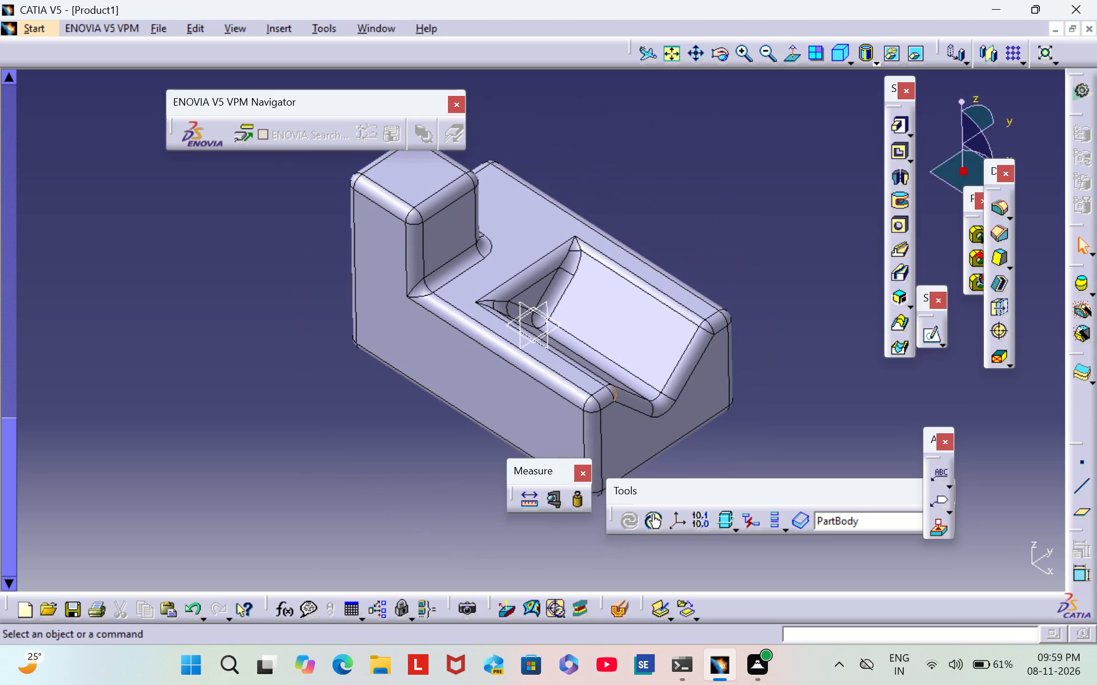
{"action": "double_click", "coordinate": [604, 365]}
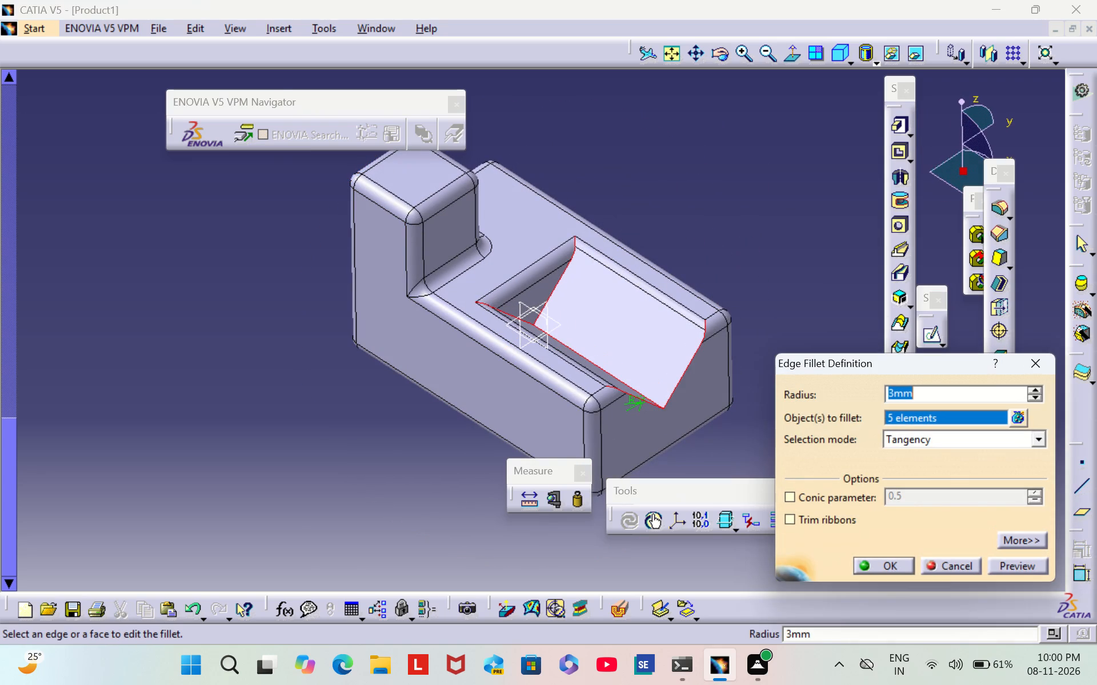
{"action": "key", "text": "BackSpace"}
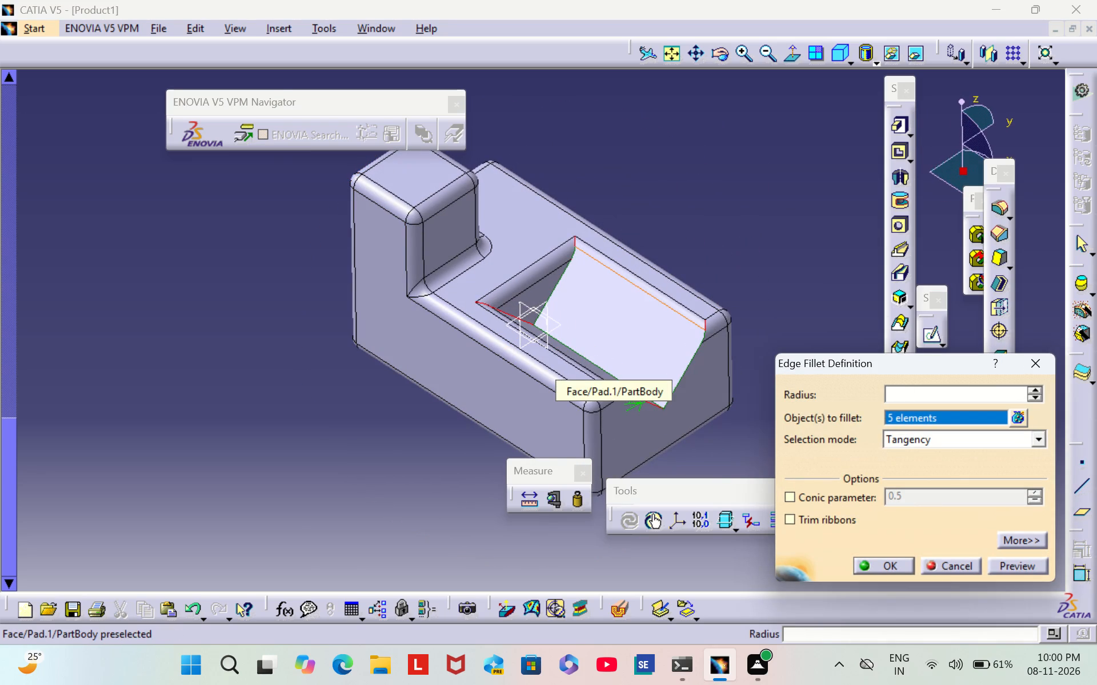
{"action": "key", "text": "1"}
{"action": "left_click", "coordinate": [886, 563]}
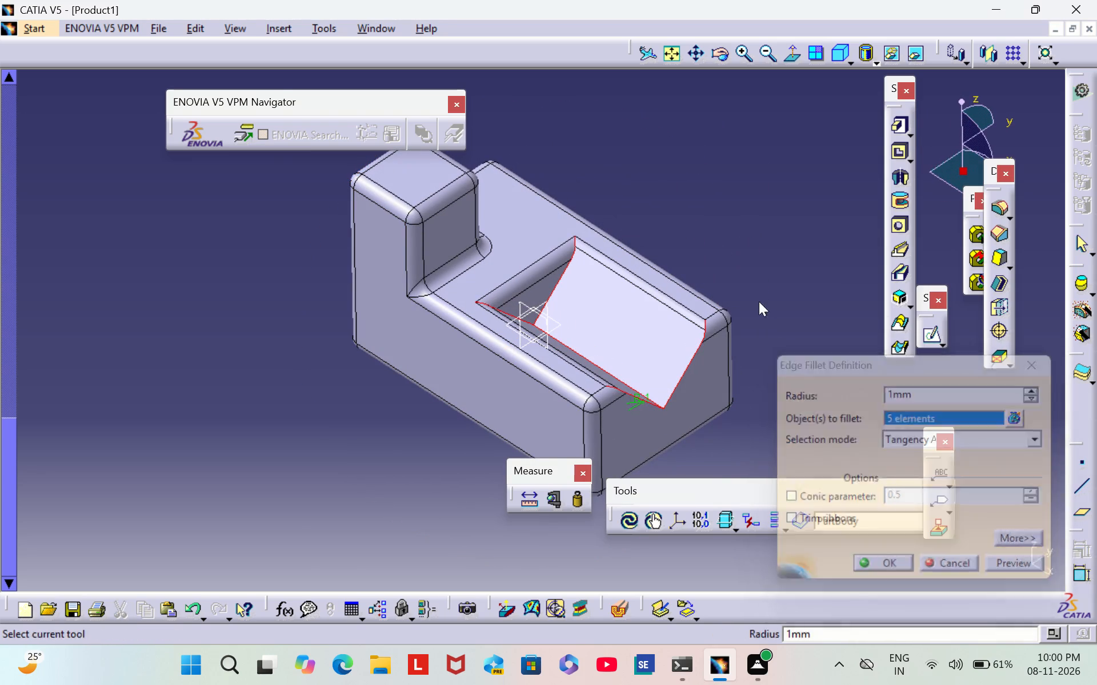
{"action": "left_click", "coordinate": [718, 159]}
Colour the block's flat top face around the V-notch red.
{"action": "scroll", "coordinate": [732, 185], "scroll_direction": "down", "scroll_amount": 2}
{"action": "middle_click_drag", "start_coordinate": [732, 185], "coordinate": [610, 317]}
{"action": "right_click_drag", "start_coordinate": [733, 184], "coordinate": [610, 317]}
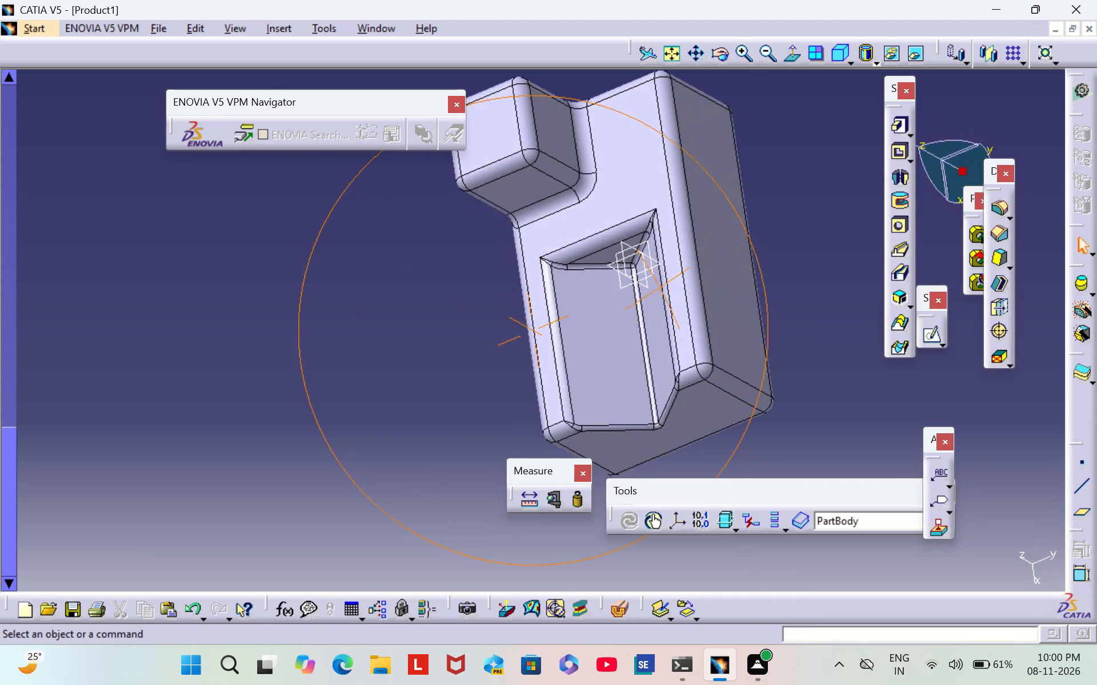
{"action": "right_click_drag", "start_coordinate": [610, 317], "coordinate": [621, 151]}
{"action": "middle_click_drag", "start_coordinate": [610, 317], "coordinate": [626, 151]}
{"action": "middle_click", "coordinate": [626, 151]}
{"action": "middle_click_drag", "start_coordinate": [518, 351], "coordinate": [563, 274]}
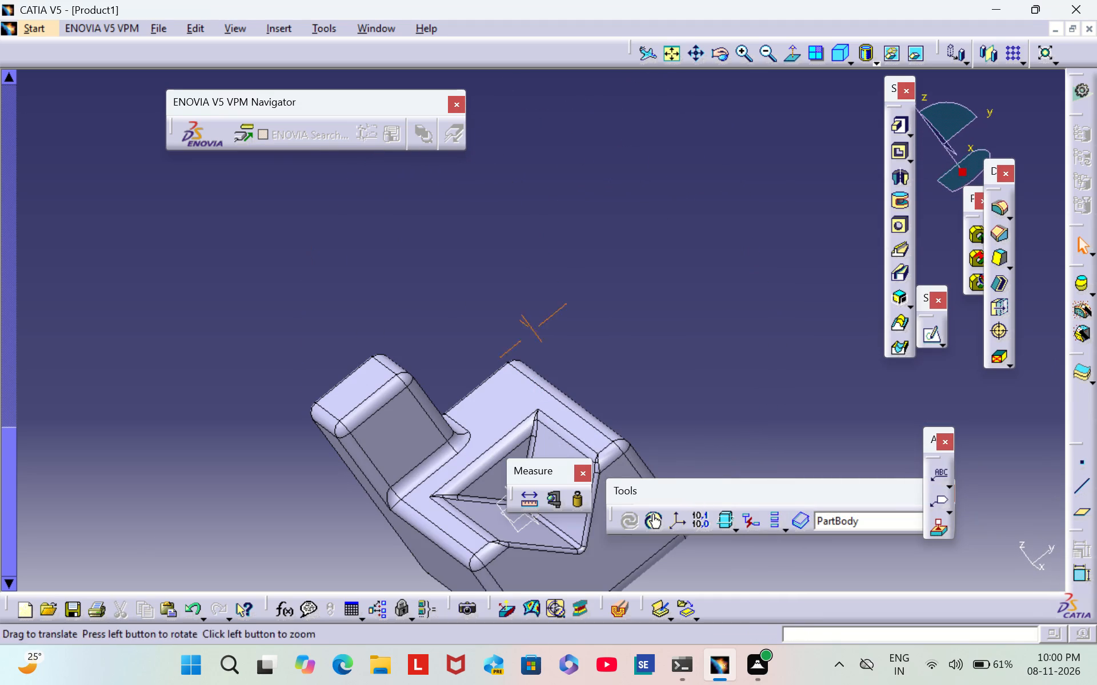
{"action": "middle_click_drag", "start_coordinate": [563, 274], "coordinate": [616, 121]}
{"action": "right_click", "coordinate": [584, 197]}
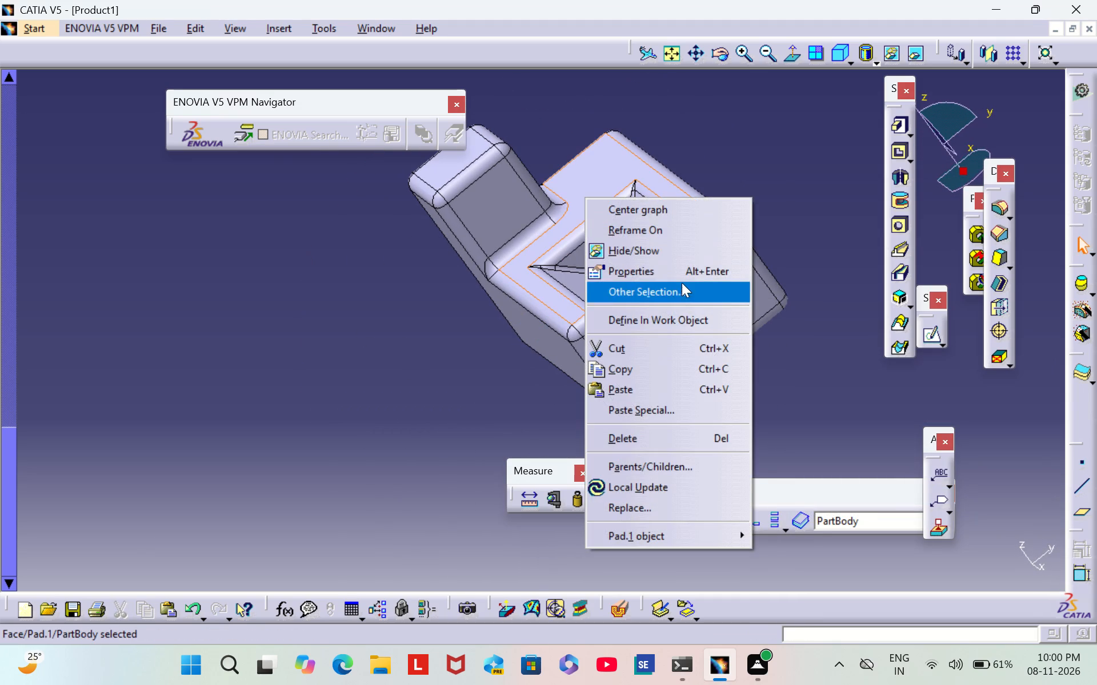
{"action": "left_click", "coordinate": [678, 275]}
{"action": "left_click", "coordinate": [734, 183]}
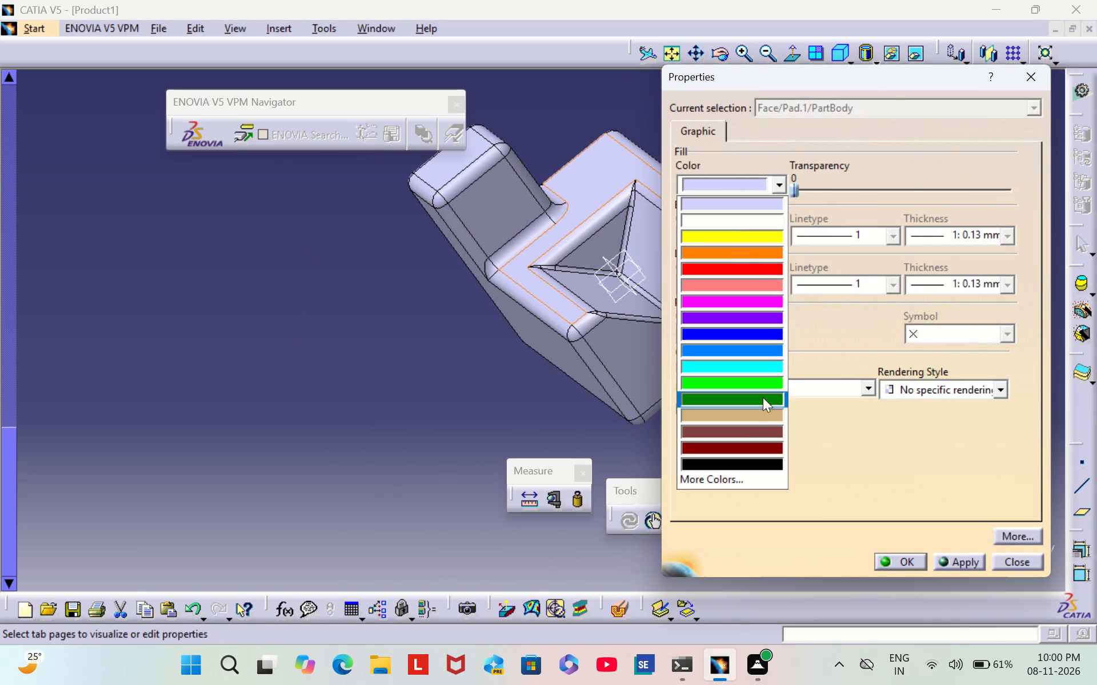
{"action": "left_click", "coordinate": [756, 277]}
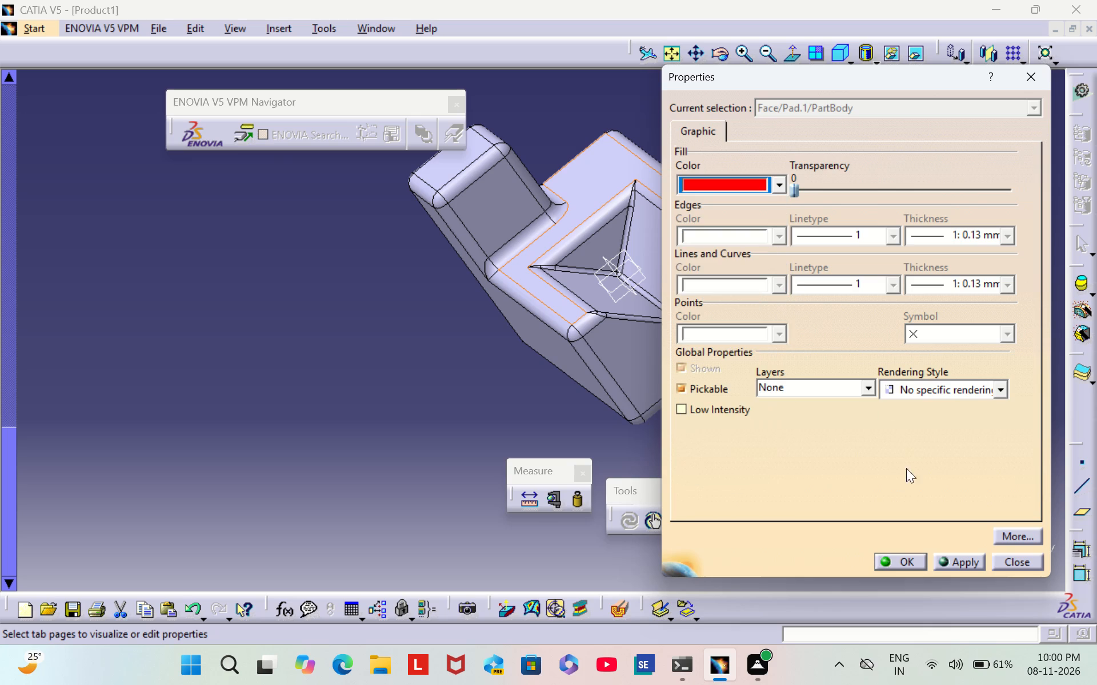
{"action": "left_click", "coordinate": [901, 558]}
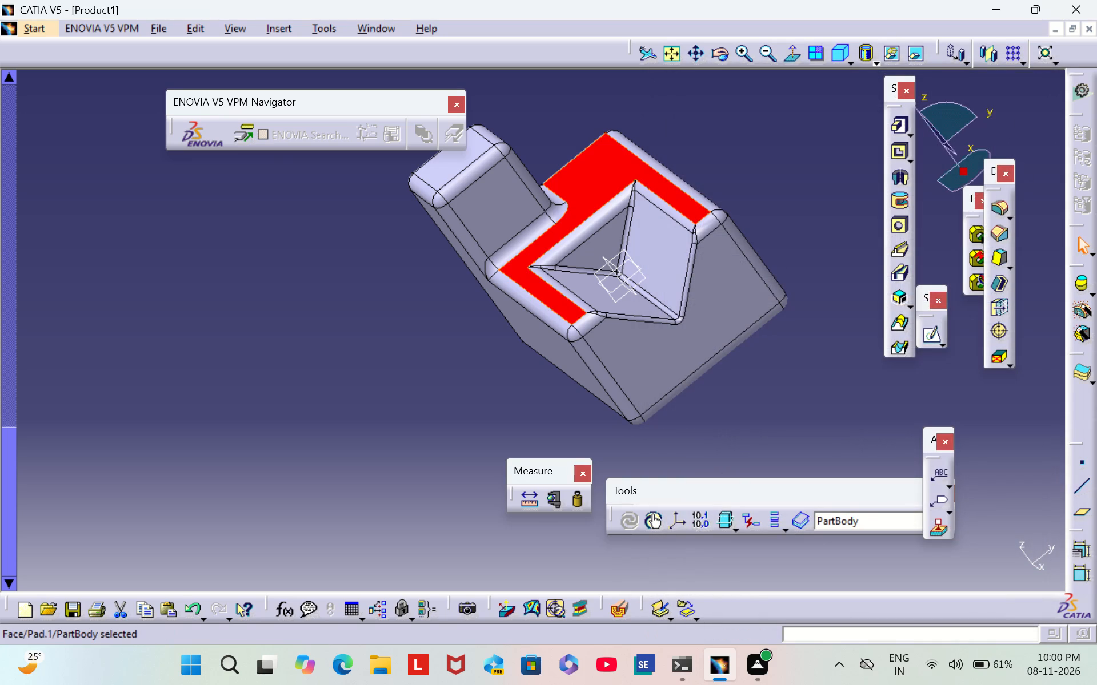
Set the fill colour of the top face around the V-notch to light red.
{"action": "right_click", "coordinate": [569, 172]}
{"action": "left_click", "coordinate": [671, 247]}
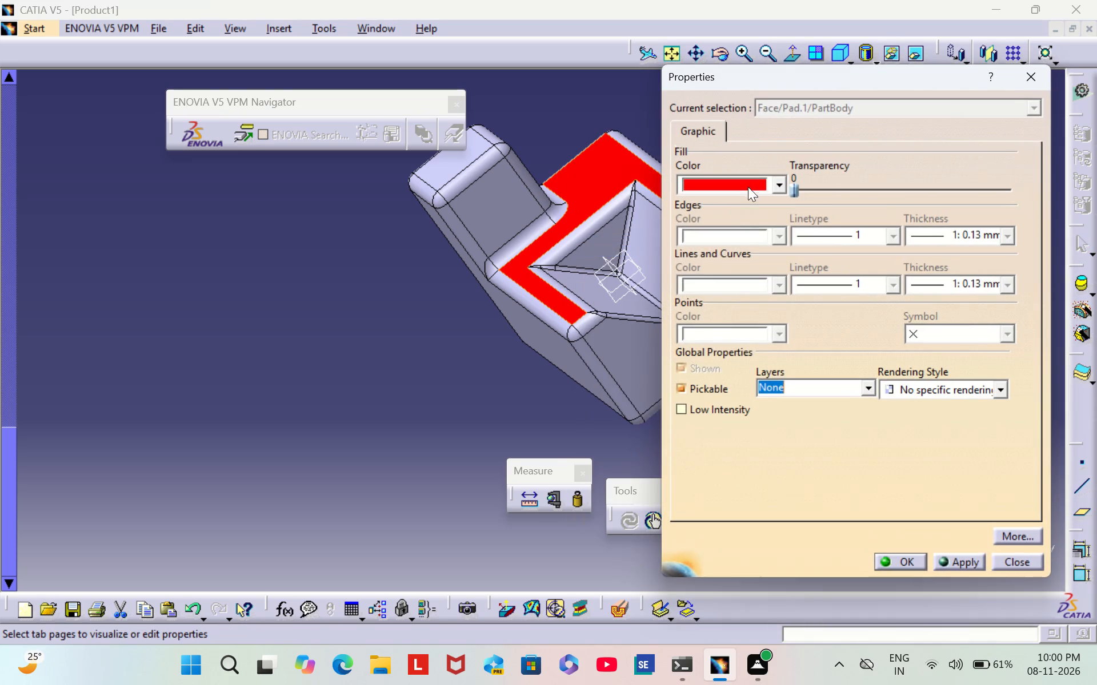
{"action": "left_click", "coordinate": [748, 182]}
{"action": "left_click", "coordinate": [748, 284]}
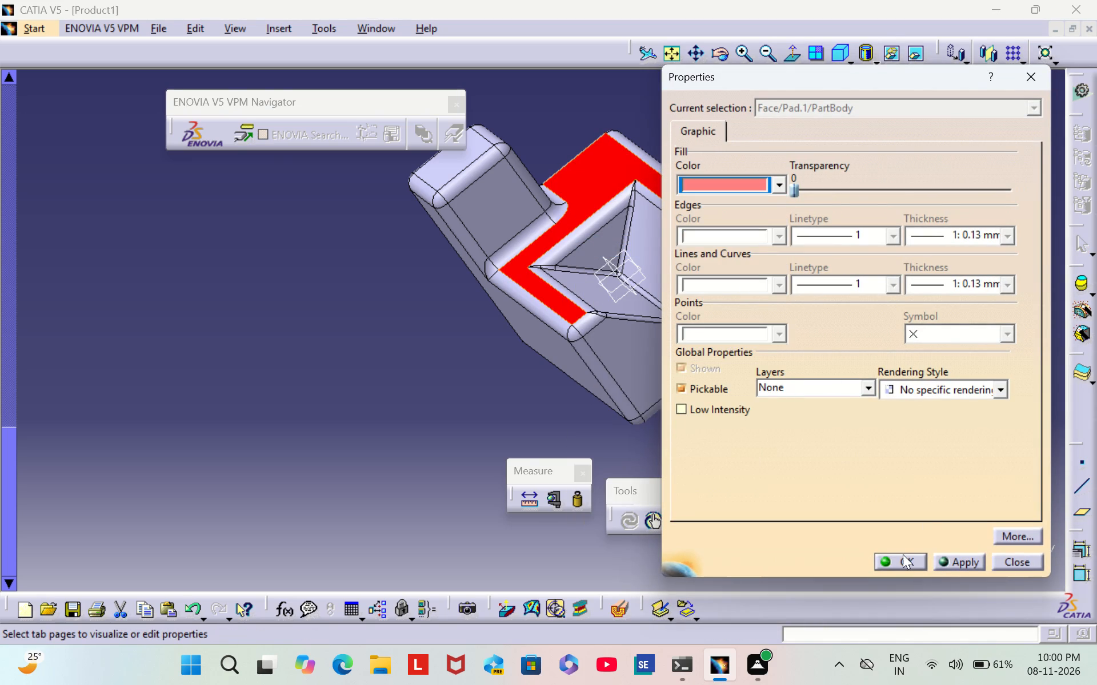
{"action": "left_click", "coordinate": [902, 554]}
{"action": "left_click", "coordinate": [197, 398]}
Colour the long L-shaped side face on the boss side of the block light red.
{"action": "middle_click_drag", "start_coordinate": [322, 320], "coordinate": [504, 222]}
{"action": "scroll", "coordinate": [323, 319], "scroll_direction": "down", "scroll_amount": 1}
{"action": "right_click_drag", "start_coordinate": [323, 319], "coordinate": [504, 222]}
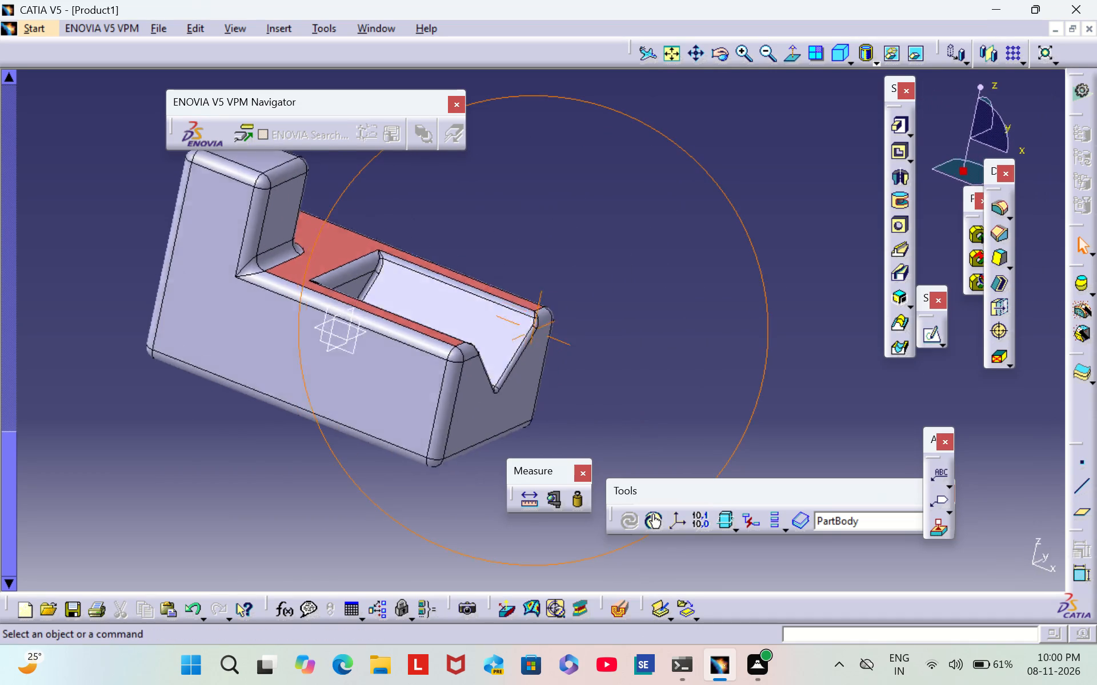
{"action": "middle_click_drag", "start_coordinate": [504, 222], "coordinate": [515, 212]}
{"action": "right_click_drag", "start_coordinate": [504, 222], "coordinate": [515, 212]}
{"action": "right_click", "coordinate": [231, 311]}
{"action": "left_click", "coordinate": [285, 367]}
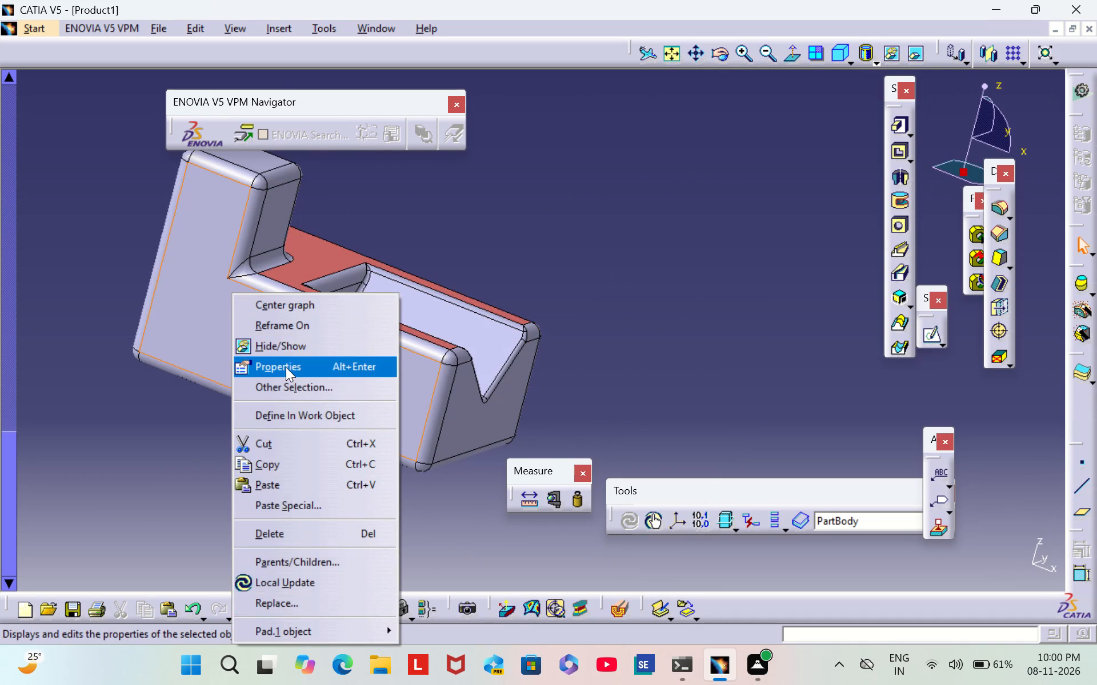
{"action": "left_click", "coordinate": [732, 191]}
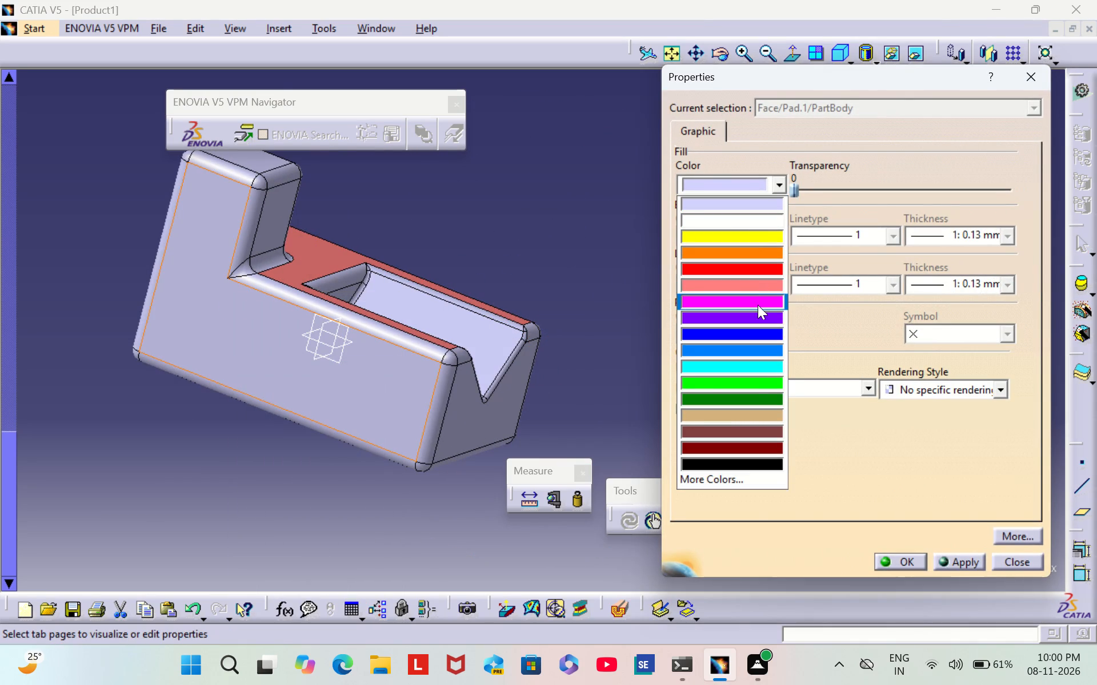
{"action": "left_click", "coordinate": [753, 285]}
{"action": "left_click", "coordinate": [902, 557]}
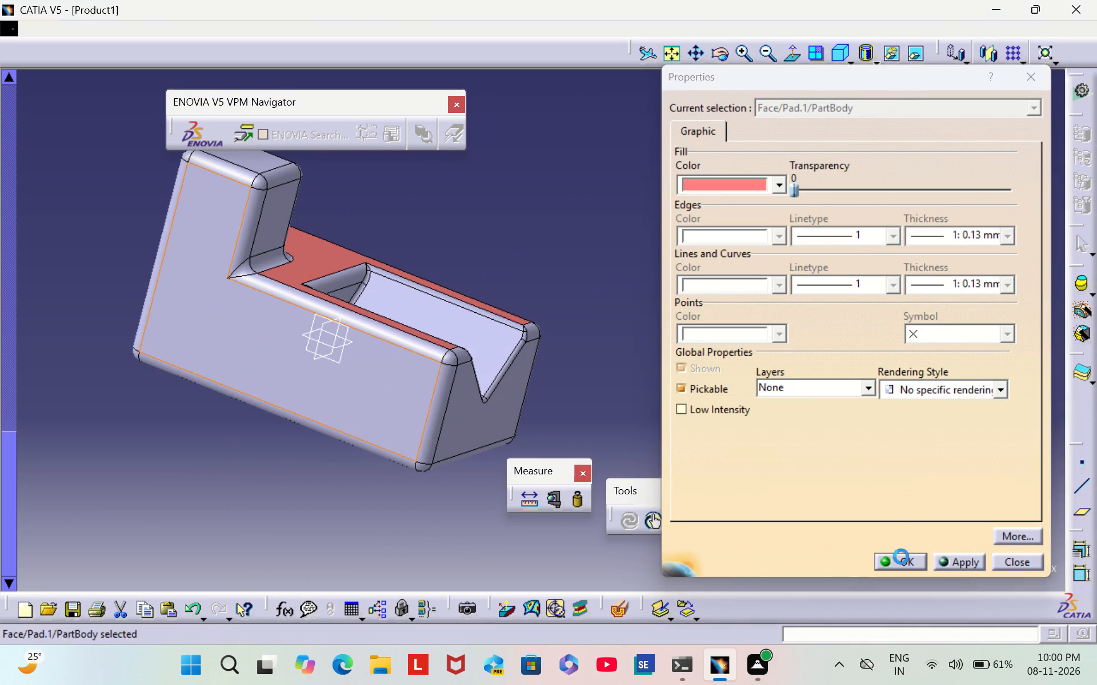
{"action": "left_click", "coordinate": [553, 259]}
Colour the boss's vertical face that looks toward the V-notch light red.
{"action": "middle_click_drag", "start_coordinate": [552, 253], "coordinate": [326, 287]}
{"action": "scroll", "coordinate": [552, 252], "scroll_direction": "down", "scroll_amount": 1}
{"action": "right_click_drag", "start_coordinate": [552, 252], "coordinate": [326, 287]}
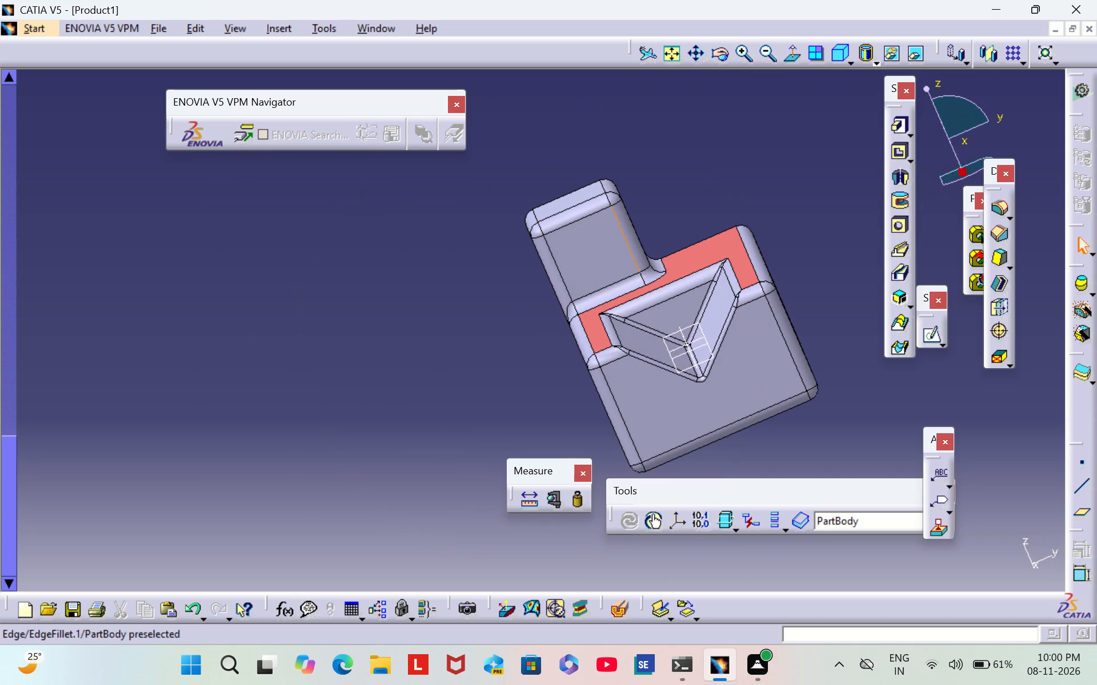
{"action": "right_click", "coordinate": [568, 264]}
{"action": "left_click", "coordinate": [657, 339]}
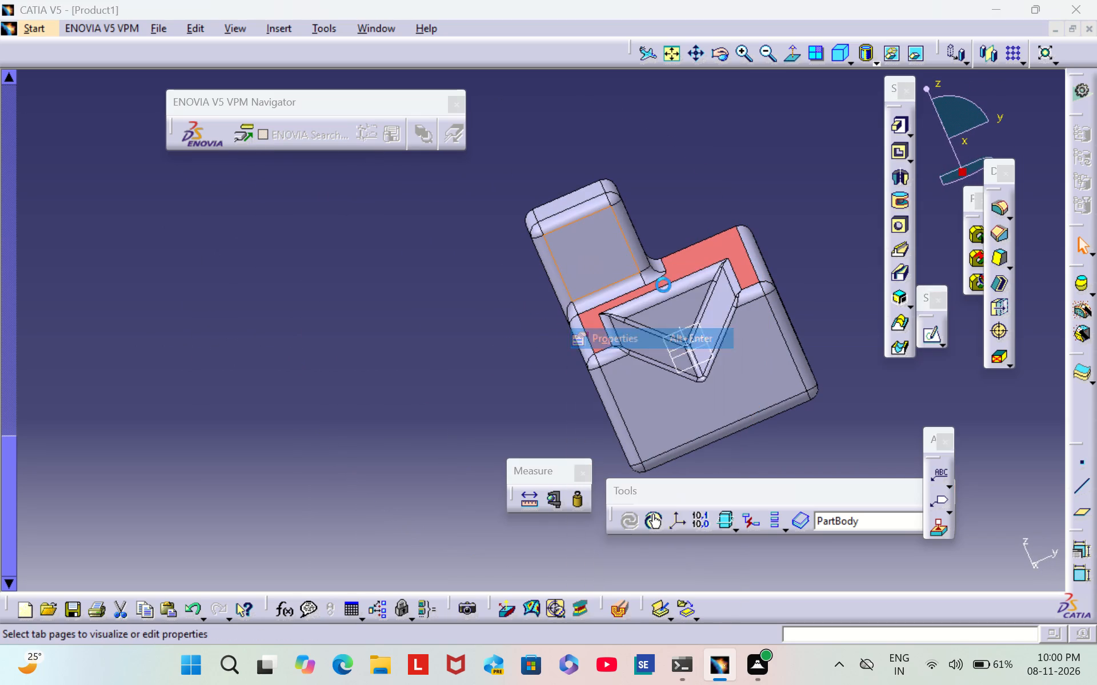
{"action": "left_click", "coordinate": [704, 188]}
{"action": "left_click", "coordinate": [744, 297]}
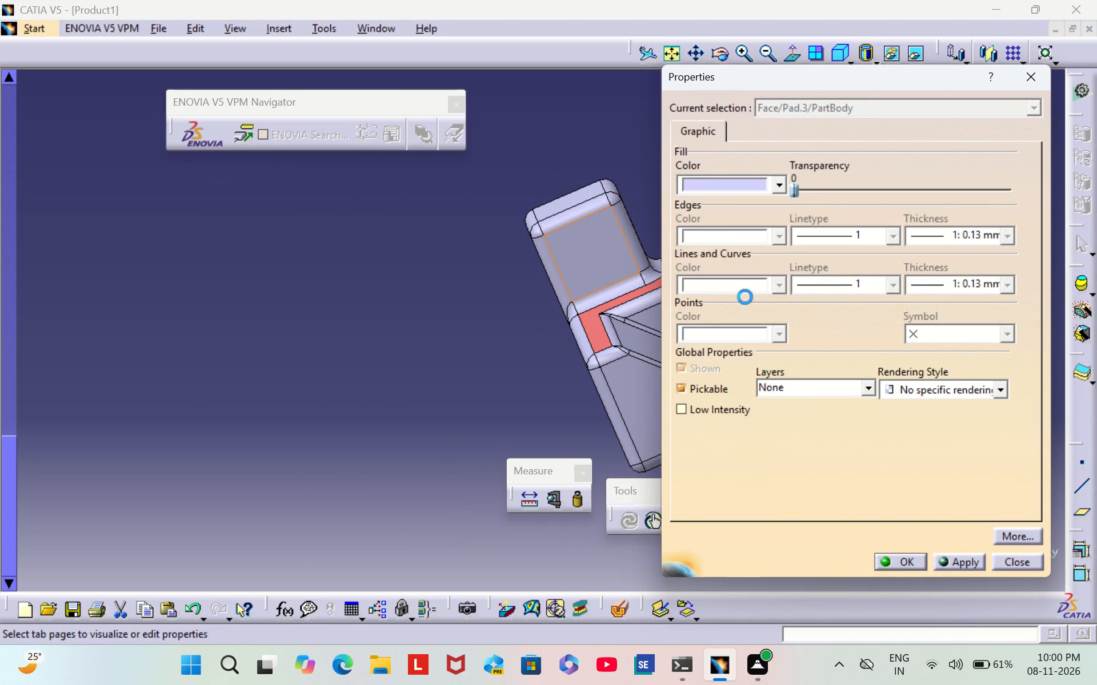
{"action": "left_click", "coordinate": [720, 181]}
{"action": "left_click", "coordinate": [734, 280]}
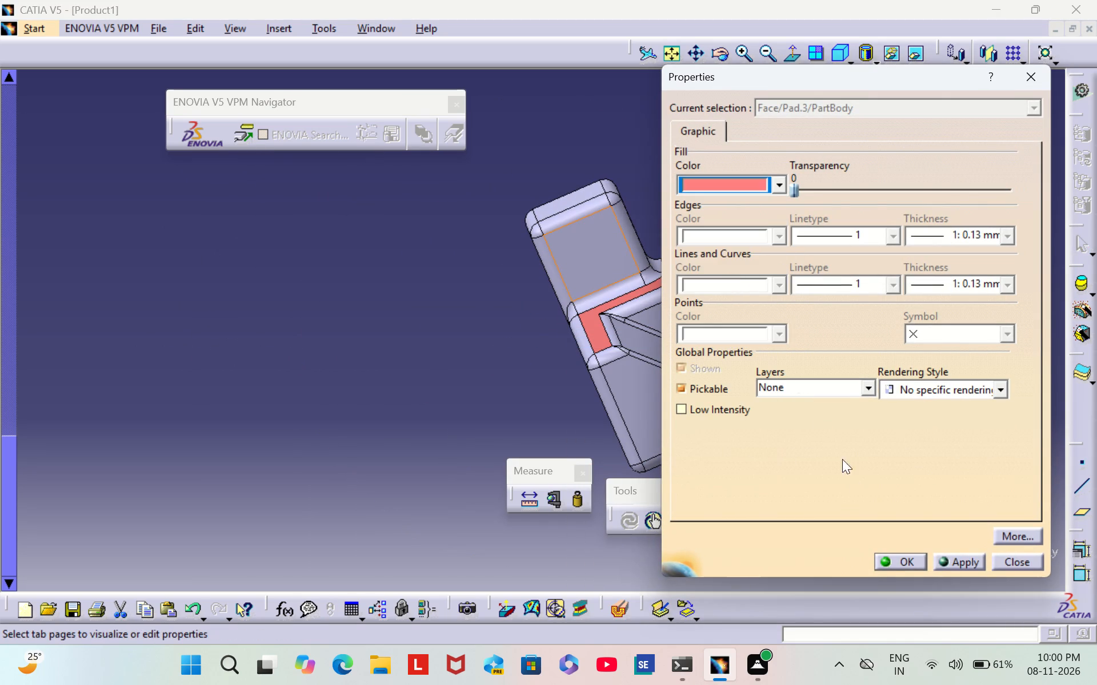
{"action": "left_click", "coordinate": [894, 558]}
{"action": "left_click", "coordinate": [274, 322]}
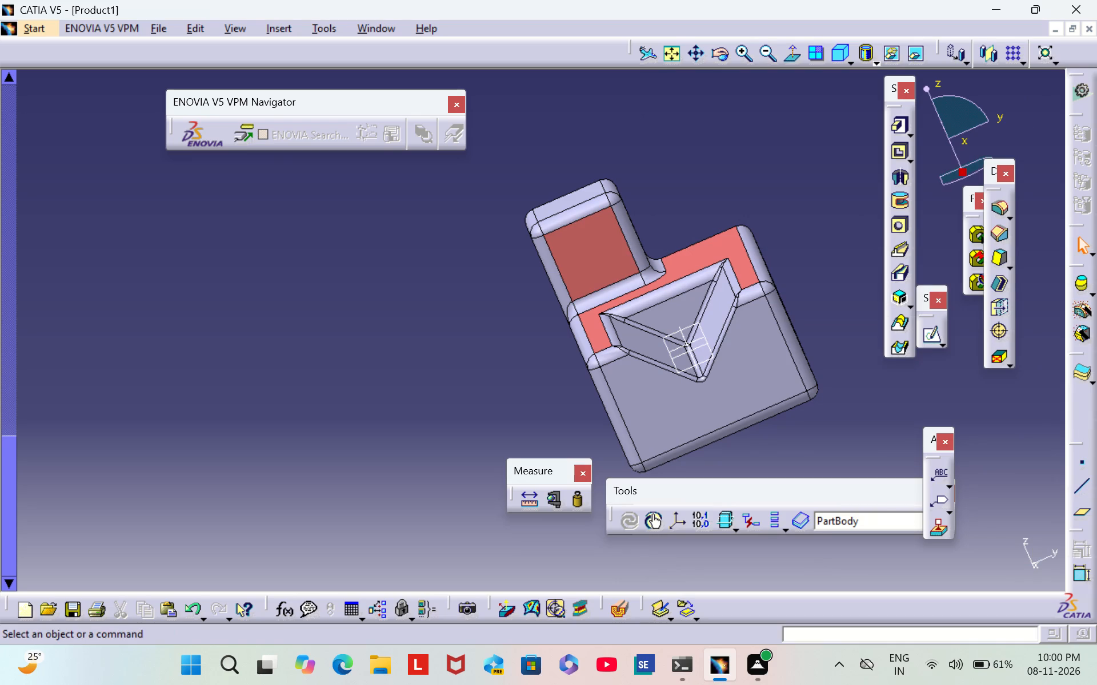
Colour the V-notched end face of the block, at the end away from the boss, light red.
{"action": "middle_click_drag", "start_coordinate": [662, 198], "coordinate": [656, 122]}
{"action": "right_click_drag", "start_coordinate": [662, 197], "coordinate": [656, 122]}
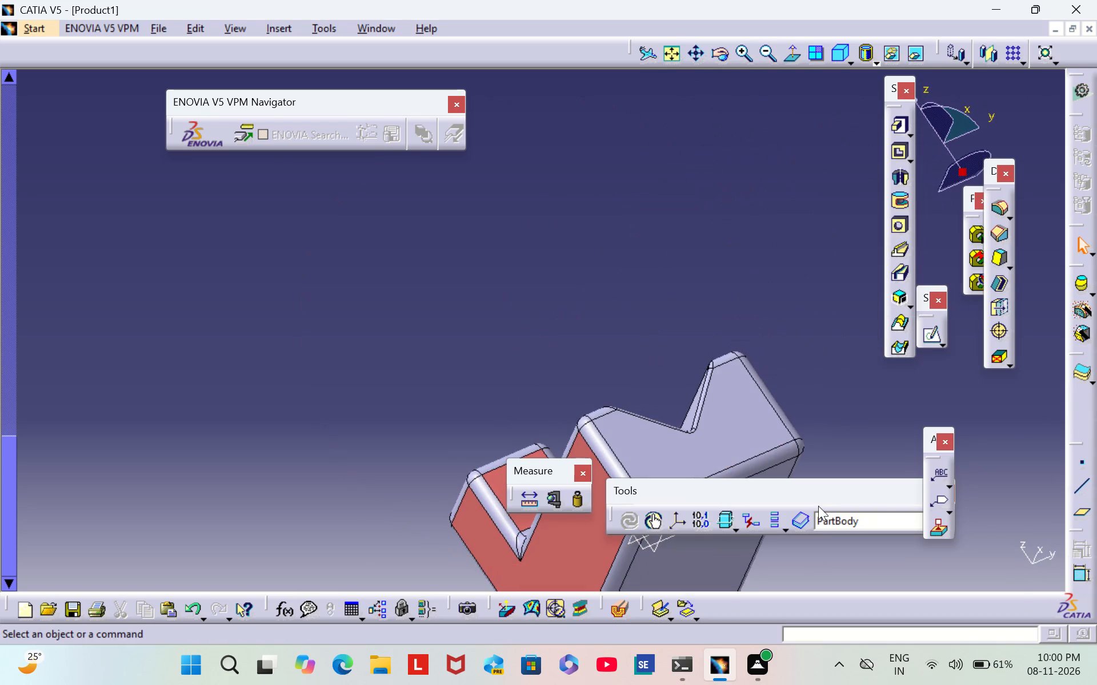
{"action": "right_click", "coordinate": [738, 425]}
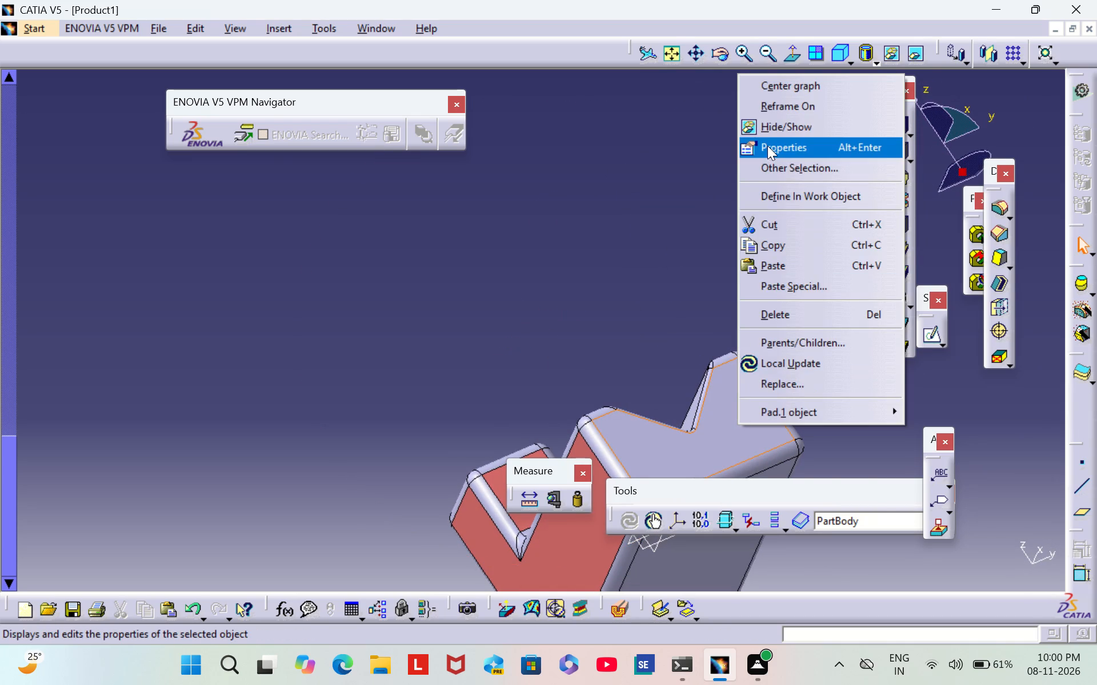
{"action": "left_click", "coordinate": [767, 144]}
{"action": "left_click", "coordinate": [769, 188]}
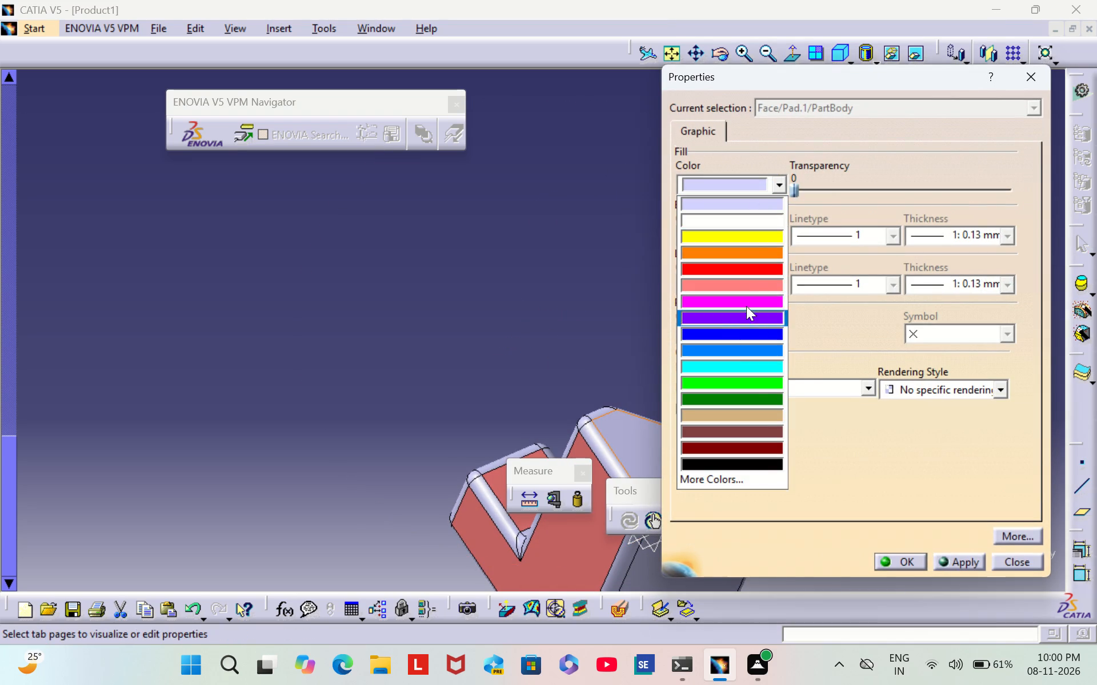
{"action": "left_click", "coordinate": [740, 288]}
{"action": "left_click", "coordinate": [898, 559]}
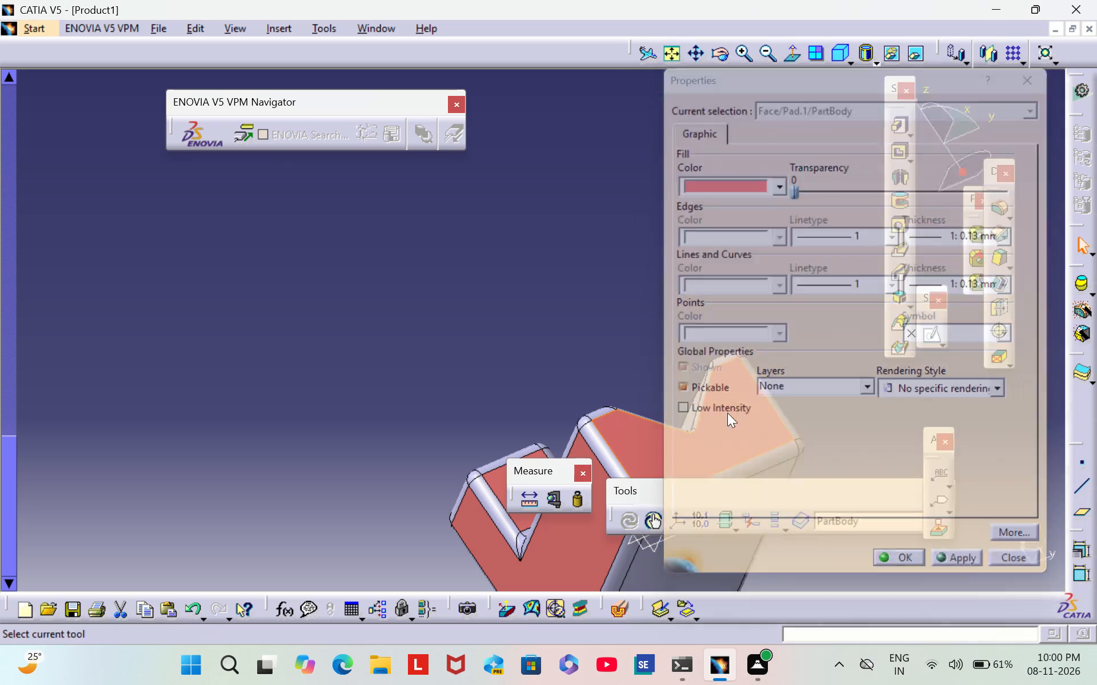
{"action": "left_click", "coordinate": [511, 275]}
Colour the block's large rectangular bottom face light red.
{"action": "scroll", "coordinate": [608, 298], "scroll_direction": "down", "scroll_amount": 1}
{"action": "middle_click_drag", "start_coordinate": [608, 298], "coordinate": [519, 128]}
{"action": "middle_click_drag", "start_coordinate": [739, 389], "coordinate": [715, 362]}
{"action": "right_click_drag", "start_coordinate": [739, 389], "coordinate": [715, 362]}
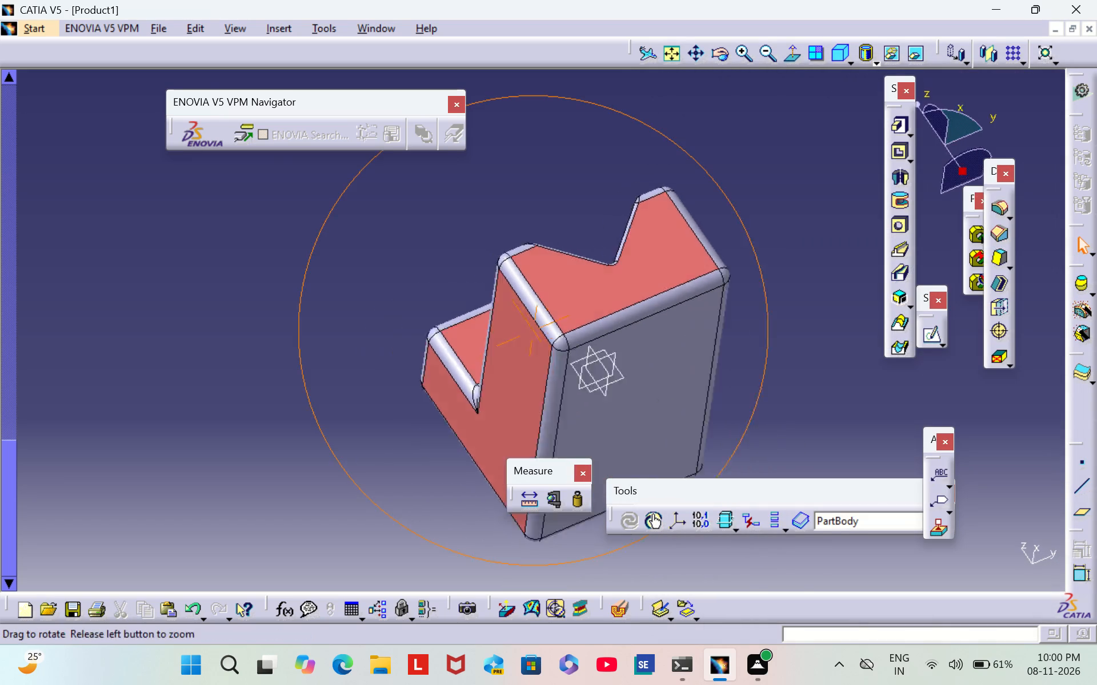
{"action": "middle_click_drag", "start_coordinate": [715, 362], "coordinate": [556, 165]}
{"action": "right_click_drag", "start_coordinate": [715, 362], "coordinate": [556, 165]}
{"action": "right_click", "coordinate": [730, 343]}
{"action": "left_click", "coordinate": [774, 365]}
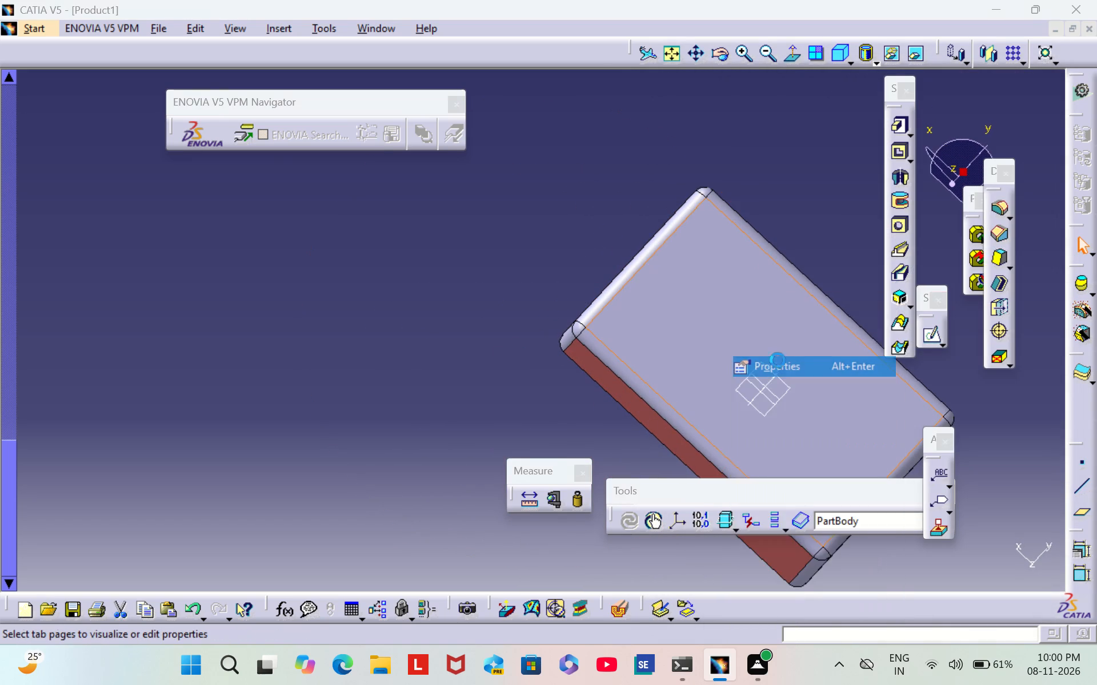
{"action": "left_click", "coordinate": [759, 192]}
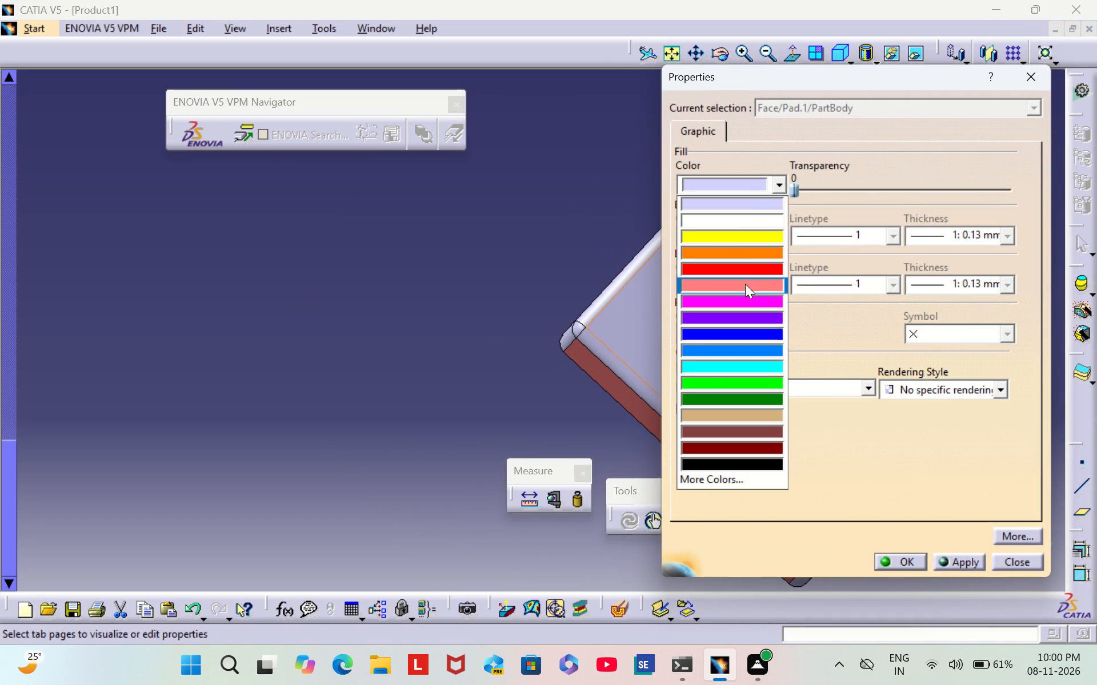
{"action": "left_click", "coordinate": [745, 289]}
{"action": "left_click", "coordinate": [895, 564]}
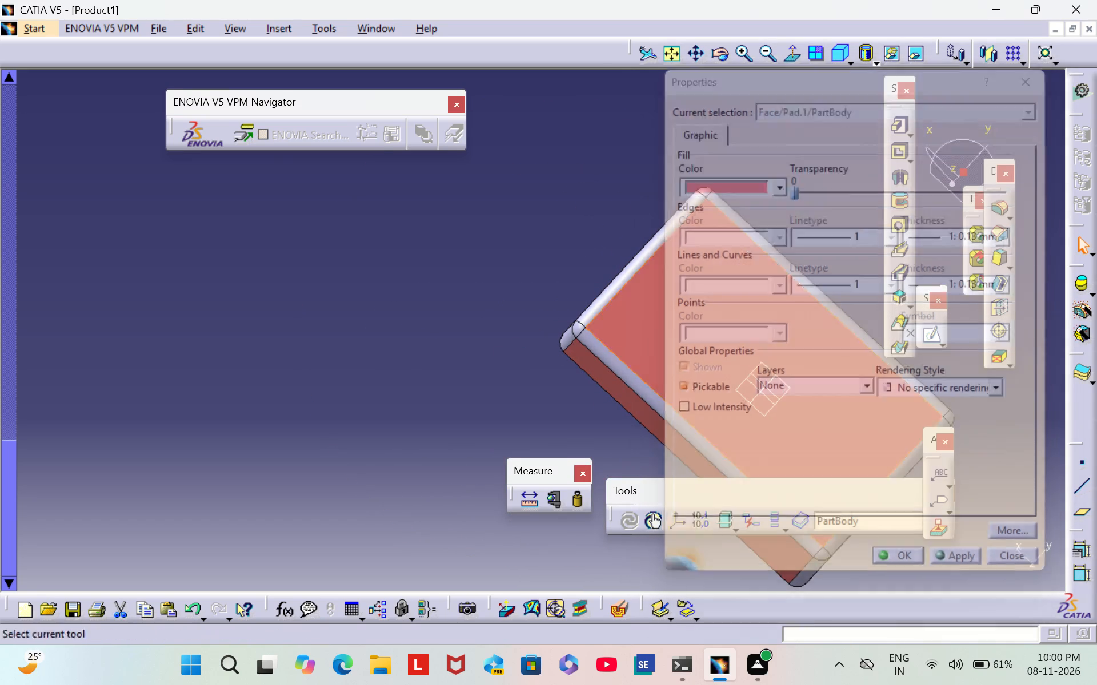
{"action": "left_click", "coordinate": [521, 373]}
Colour the long rectangular side face opposite the boss side of the block light red.
{"action": "middle_click_drag", "start_coordinate": [766, 236], "coordinate": [402, 327]}
{"action": "right_click_drag", "start_coordinate": [749, 237], "coordinate": [402, 327]}
{"action": "right_click", "coordinate": [492, 292]}
{"action": "left_click", "coordinate": [634, 380]}
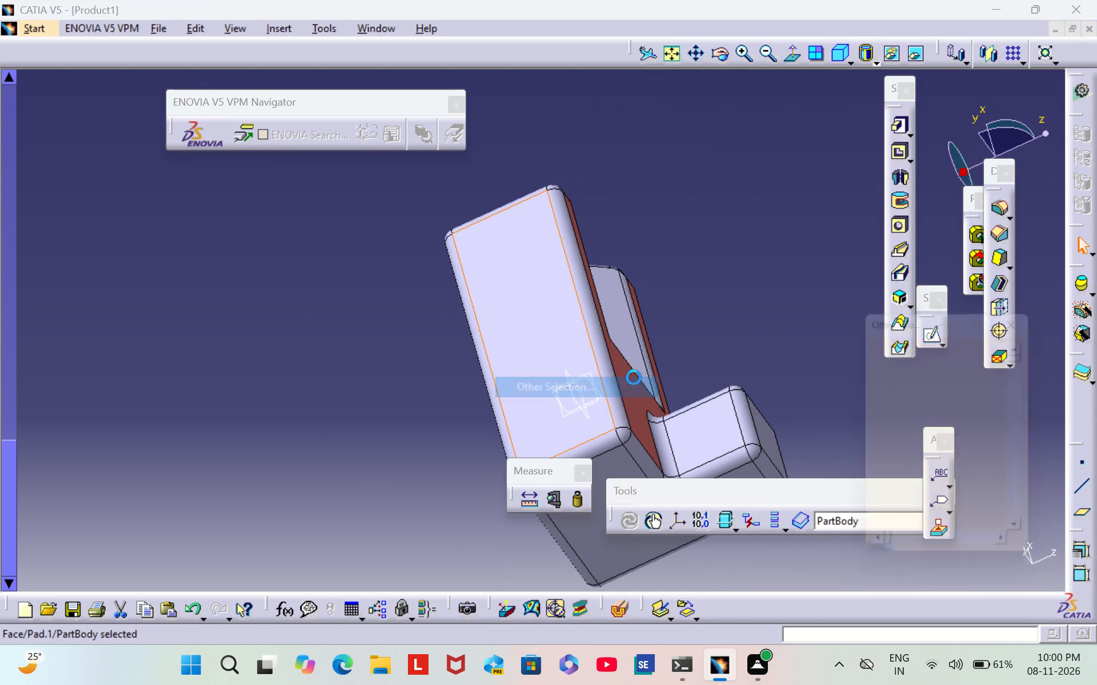
{"action": "left_click", "coordinate": [1038, 319]}
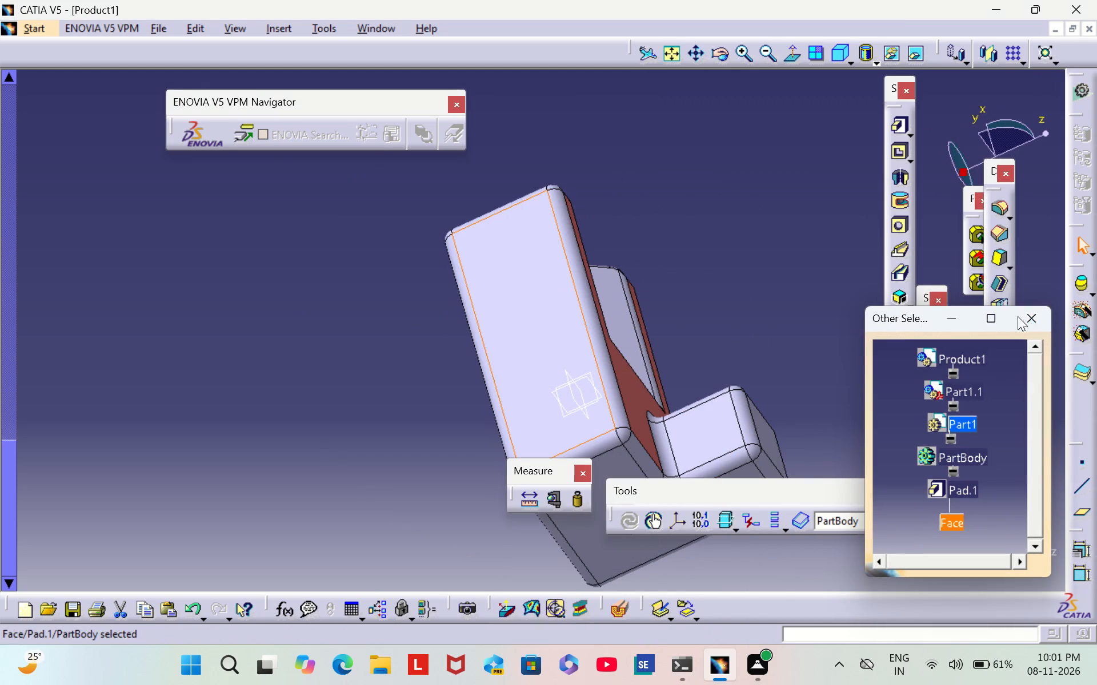
{"action": "right_click", "coordinate": [536, 241]}
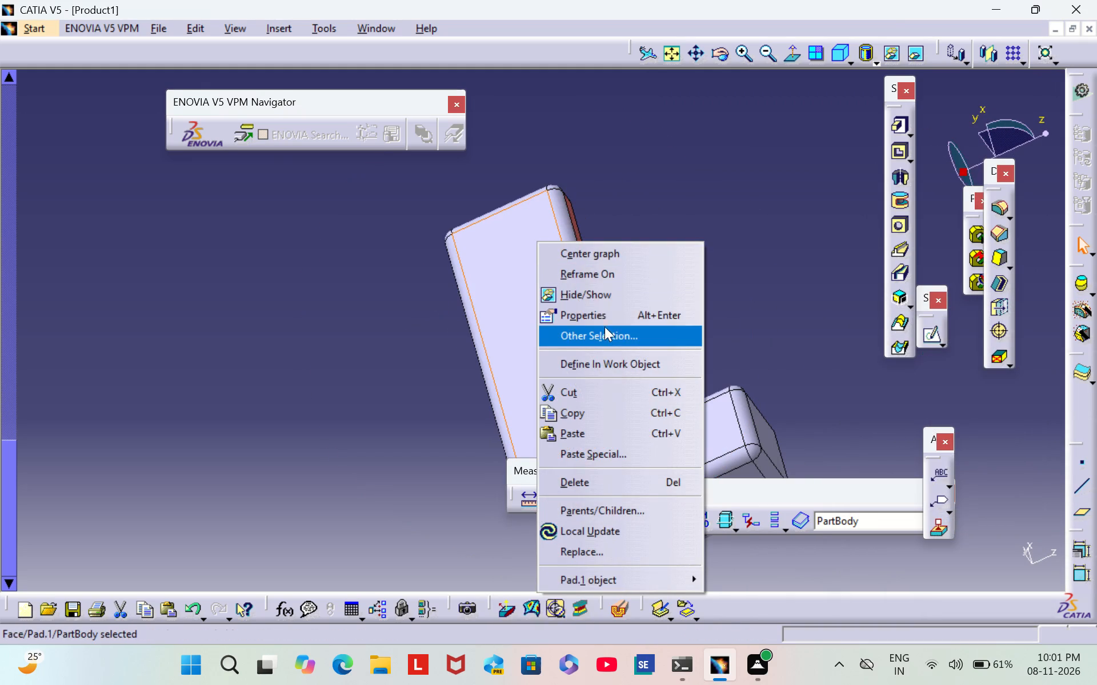
{"action": "left_click", "coordinate": [600, 319]}
{"action": "left_click", "coordinate": [718, 184]}
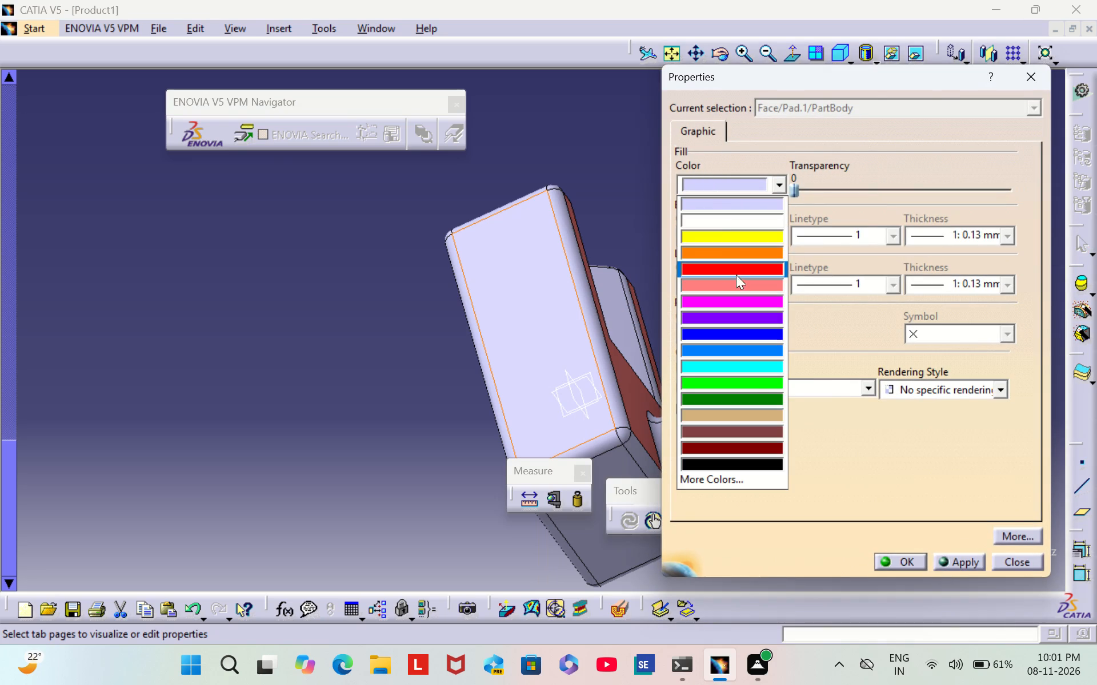
{"action": "left_click", "coordinate": [738, 284]}
{"action": "left_click", "coordinate": [898, 557]}
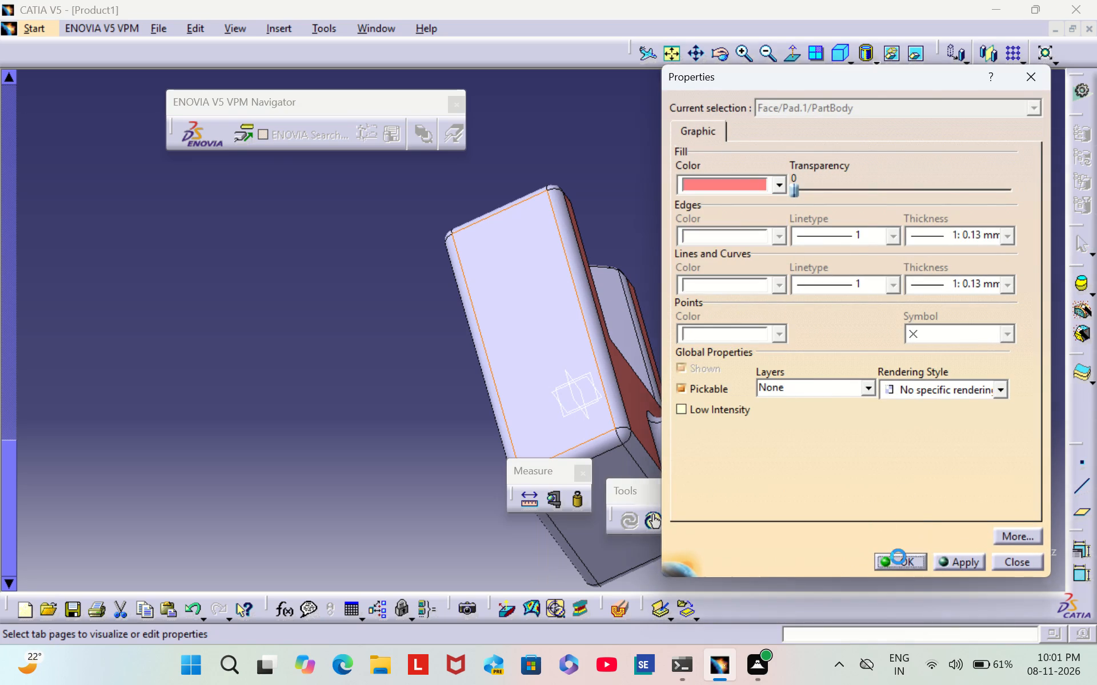
{"action": "left_click", "coordinate": [659, 203]}
Colour the V-notch's sloping face on the side away from the boss light red.
{"action": "scroll", "coordinate": [683, 212], "scroll_direction": "down", "scroll_amount": 1}
{"action": "middle_click_drag", "start_coordinate": [684, 212], "coordinate": [367, 237]}
{"action": "right_click_drag", "start_coordinate": [684, 211], "coordinate": [367, 237]}
{"action": "right_click", "coordinate": [342, 358]}
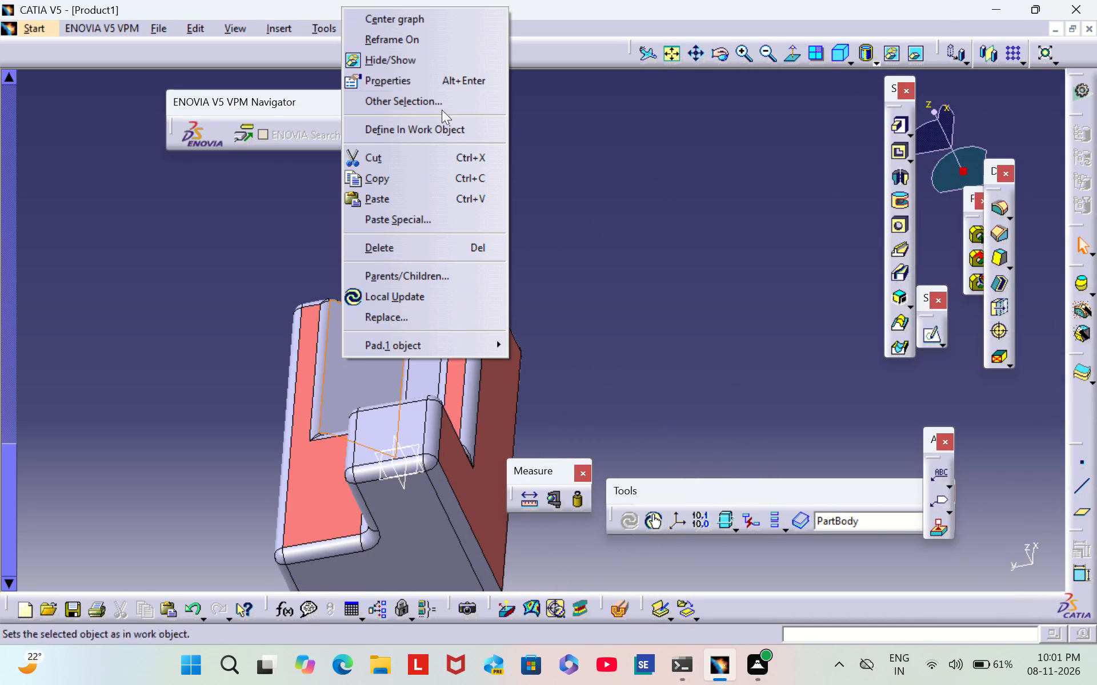
{"action": "left_click", "coordinate": [432, 80]}
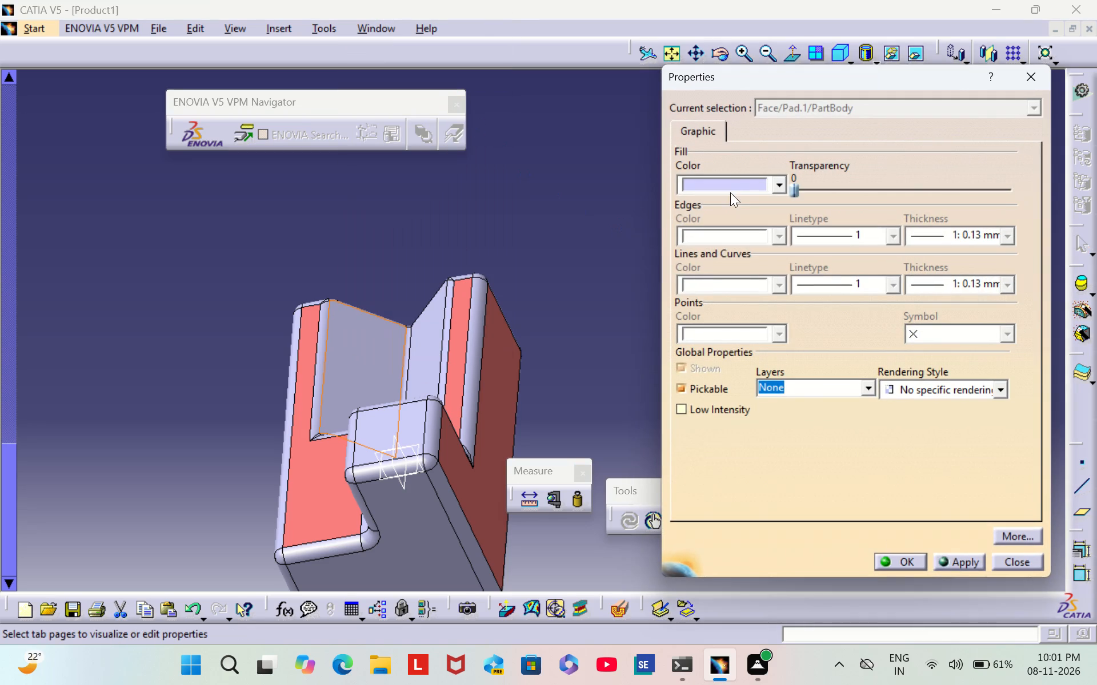
{"action": "left_click", "coordinate": [732, 190]}
{"action": "left_click", "coordinate": [738, 290]}
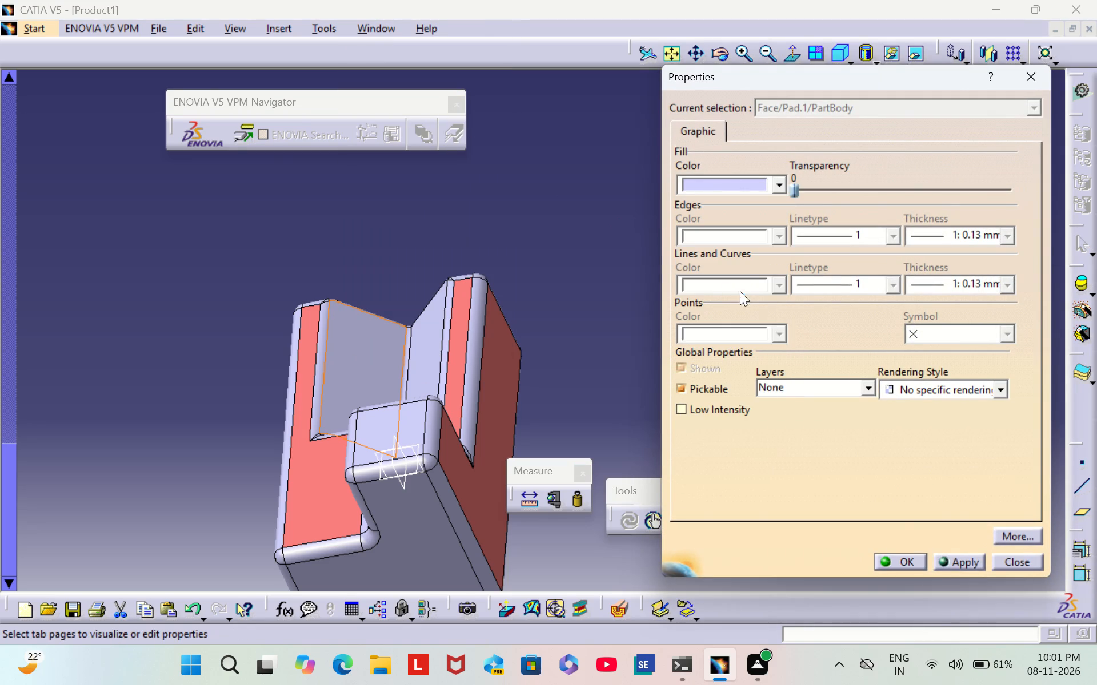
{"action": "left_click", "coordinate": [902, 563]}
{"action": "left_click", "coordinate": [633, 349]}
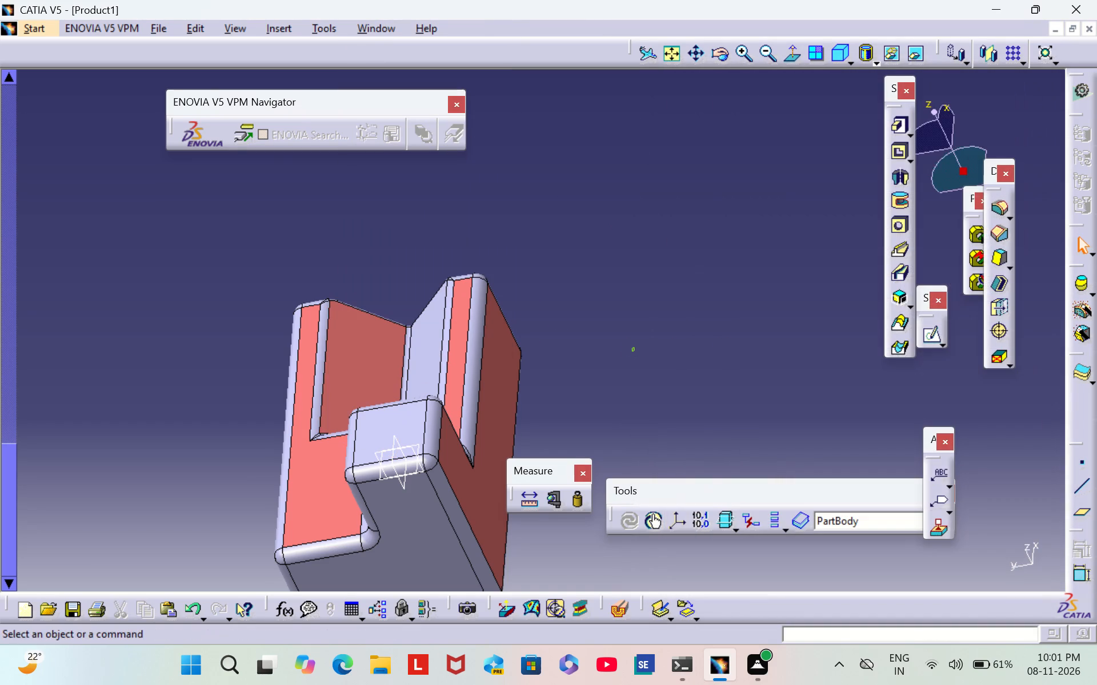
Colour the V-notch's other sloping face, on the boss side, light red.
{"action": "middle_click_drag", "start_coordinate": [632, 348], "coordinate": [743, 291]}
{"action": "scroll", "coordinate": [632, 348], "scroll_direction": "down", "scroll_amount": 1}
{"action": "right_click_drag", "start_coordinate": [632, 346], "coordinate": [743, 291]}
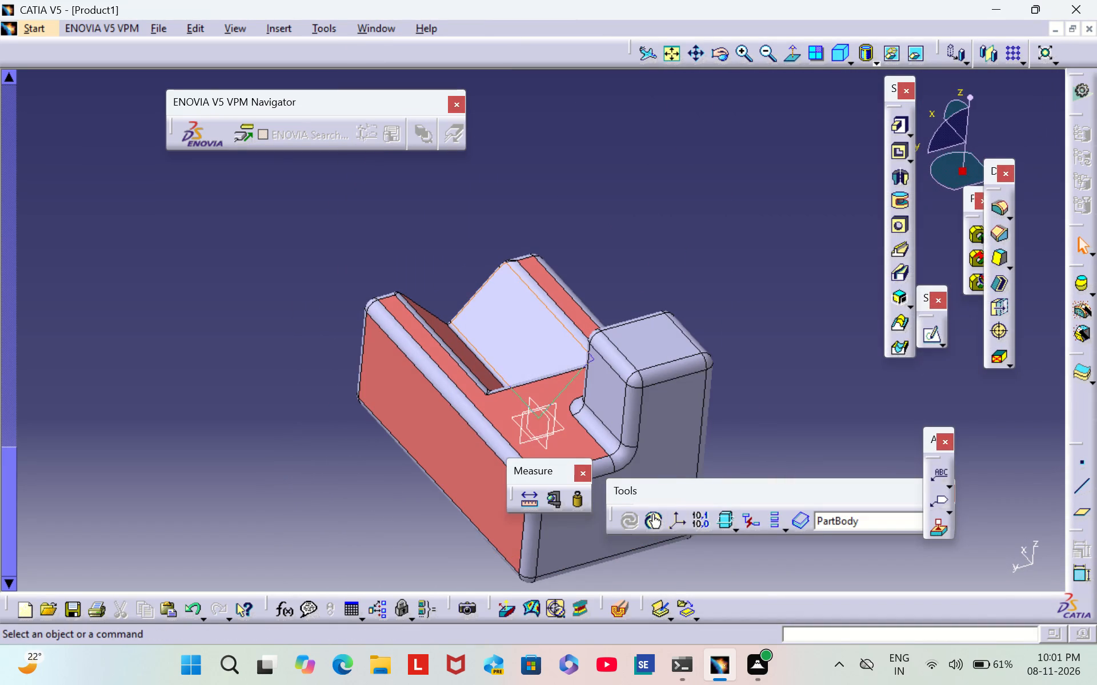
{"action": "right_click", "coordinate": [506, 344]}
{"action": "left_click", "coordinate": [600, 369]}
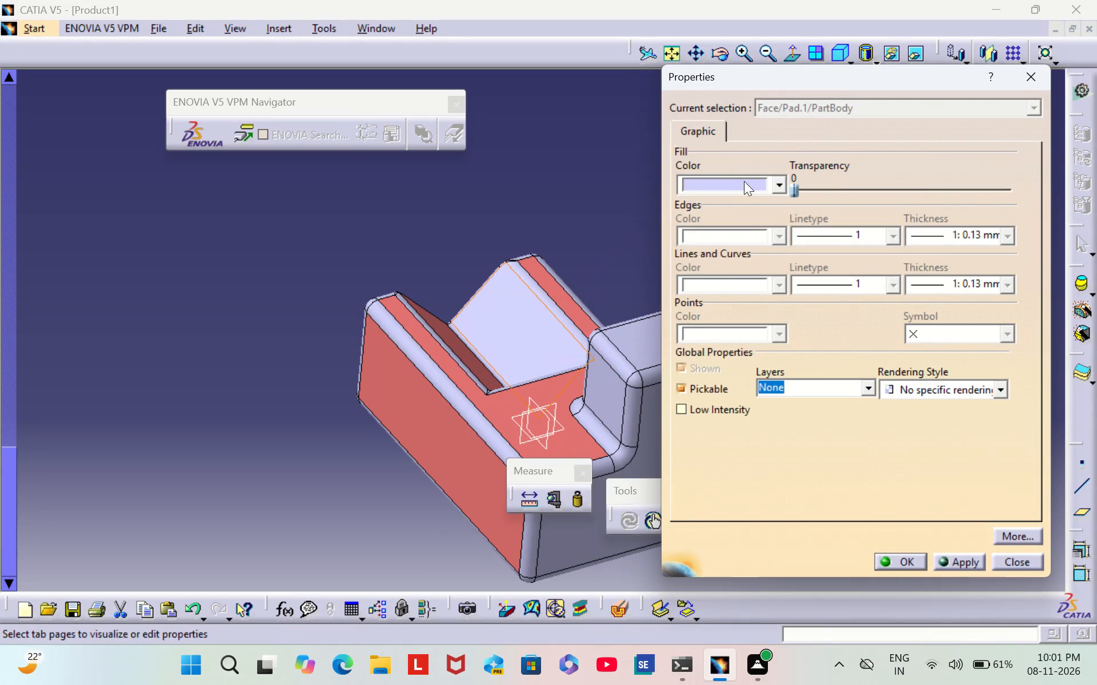
{"action": "left_click", "coordinate": [731, 189]}
{"action": "left_click", "coordinate": [739, 288]}
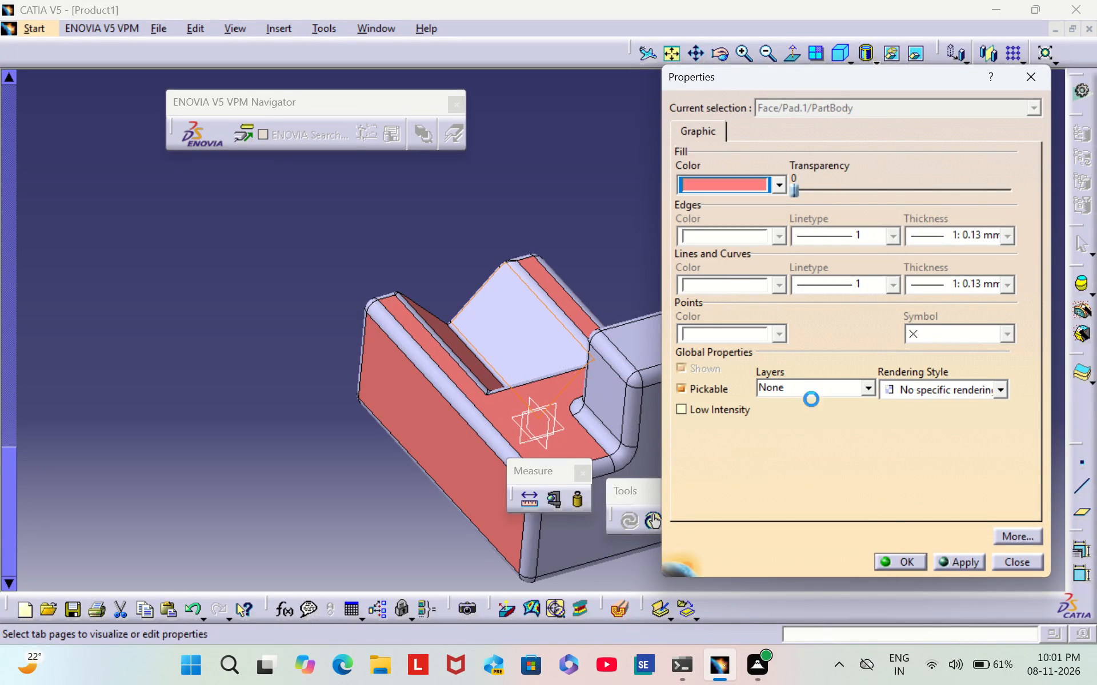
{"action": "left_click", "coordinate": [909, 559]}
{"action": "left_click", "coordinate": [650, 235]}
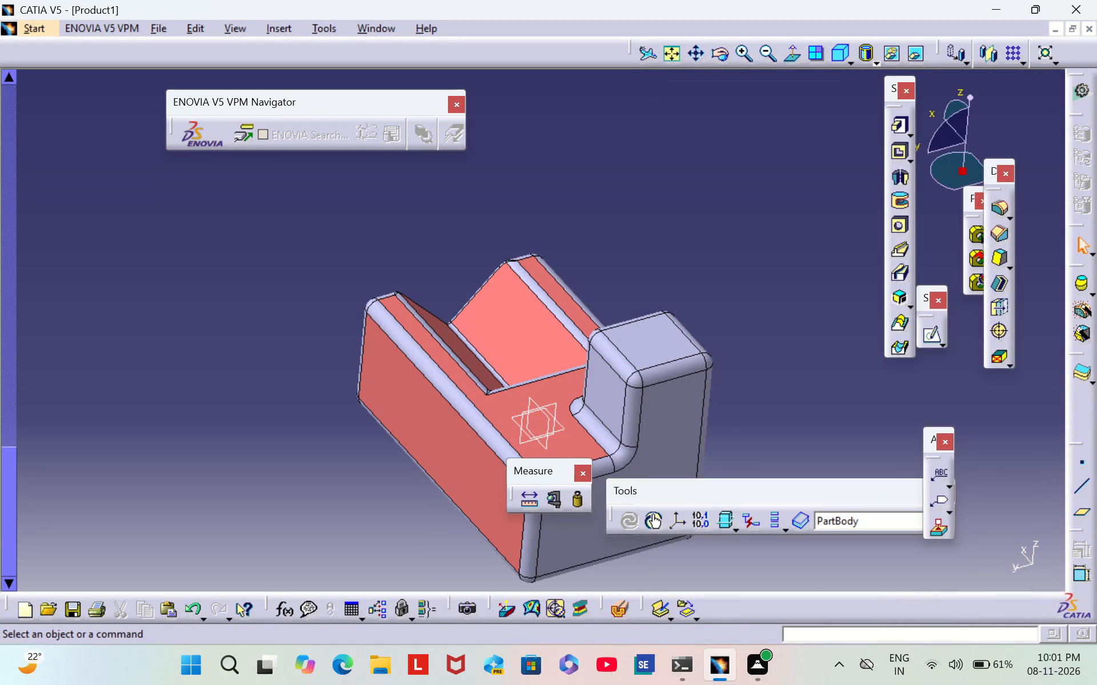
Colour the L-shaped end face of the block at the boss end light red.
{"action": "middle_click_drag", "start_coordinate": [612, 251], "coordinate": [719, 240]}
{"action": "scroll", "coordinate": [612, 251], "scroll_direction": "down", "scroll_amount": 1}
{"action": "right_click_drag", "start_coordinate": [612, 251], "coordinate": [719, 240]}
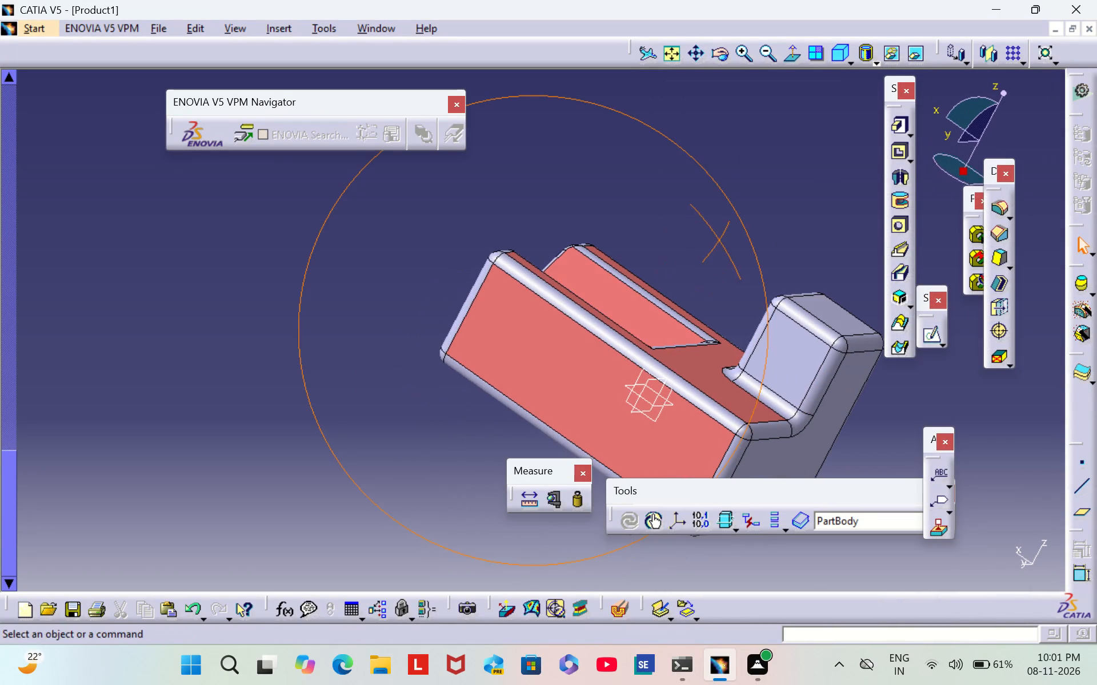
{"action": "scroll", "coordinate": [411, 346], "scroll_direction": "down", "scroll_amount": 1}
{"action": "middle_click_drag", "start_coordinate": [411, 346], "coordinate": [534, 449]}
{"action": "right_click_drag", "start_coordinate": [411, 345], "coordinate": [534, 449]}
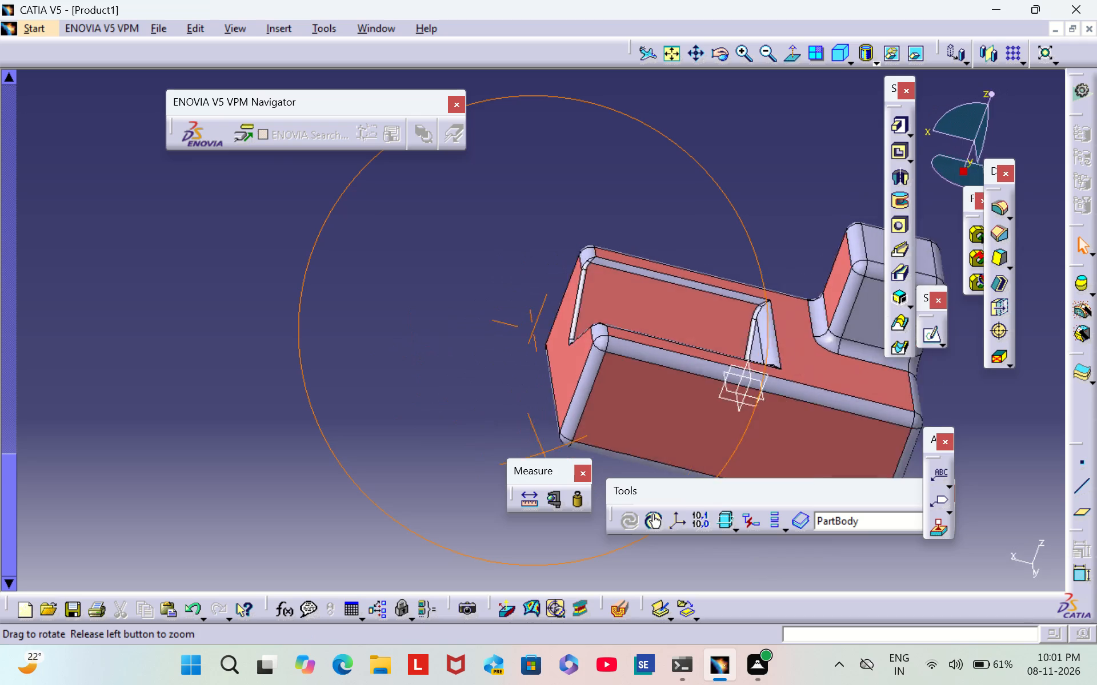
{"action": "right_click_drag", "start_coordinate": [534, 449], "coordinate": [331, 219]}
{"action": "middle_click_drag", "start_coordinate": [534, 449], "coordinate": [331, 219]}
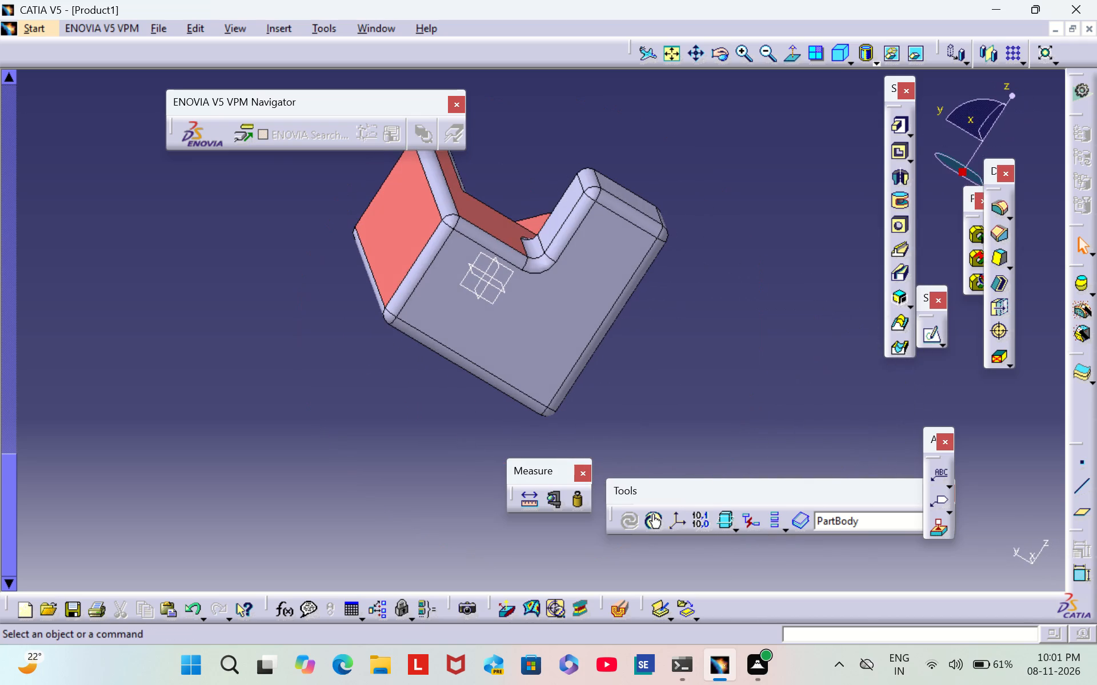
{"action": "right_click", "coordinate": [523, 327]}
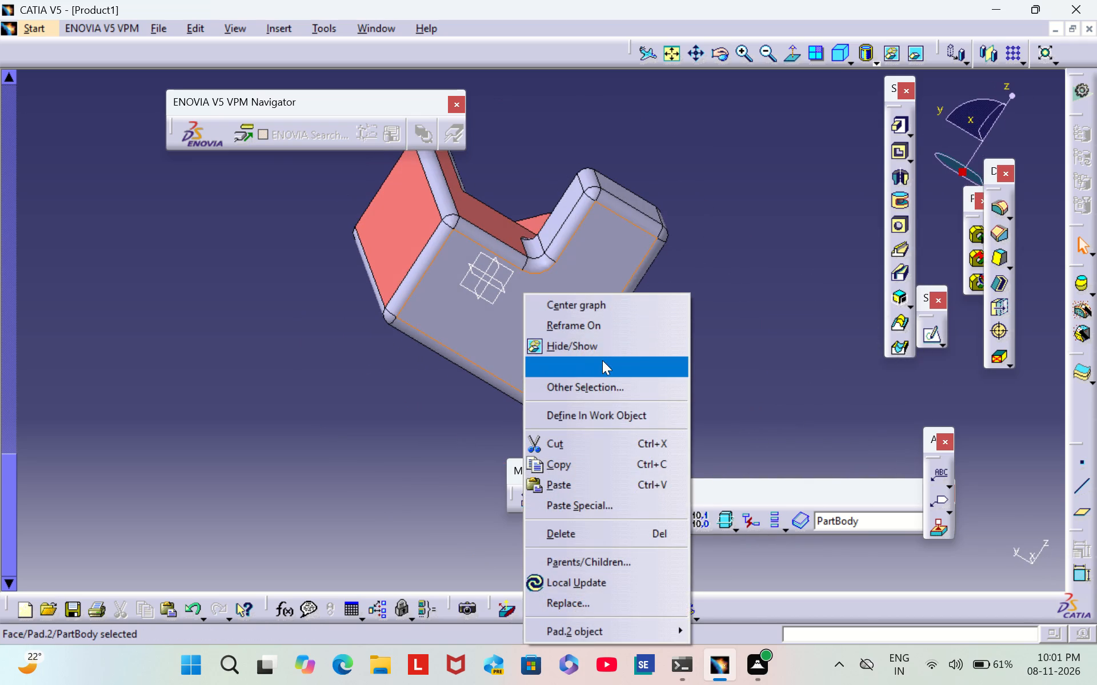
{"action": "left_click", "coordinate": [602, 360]}
{"action": "left_click", "coordinate": [714, 182]}
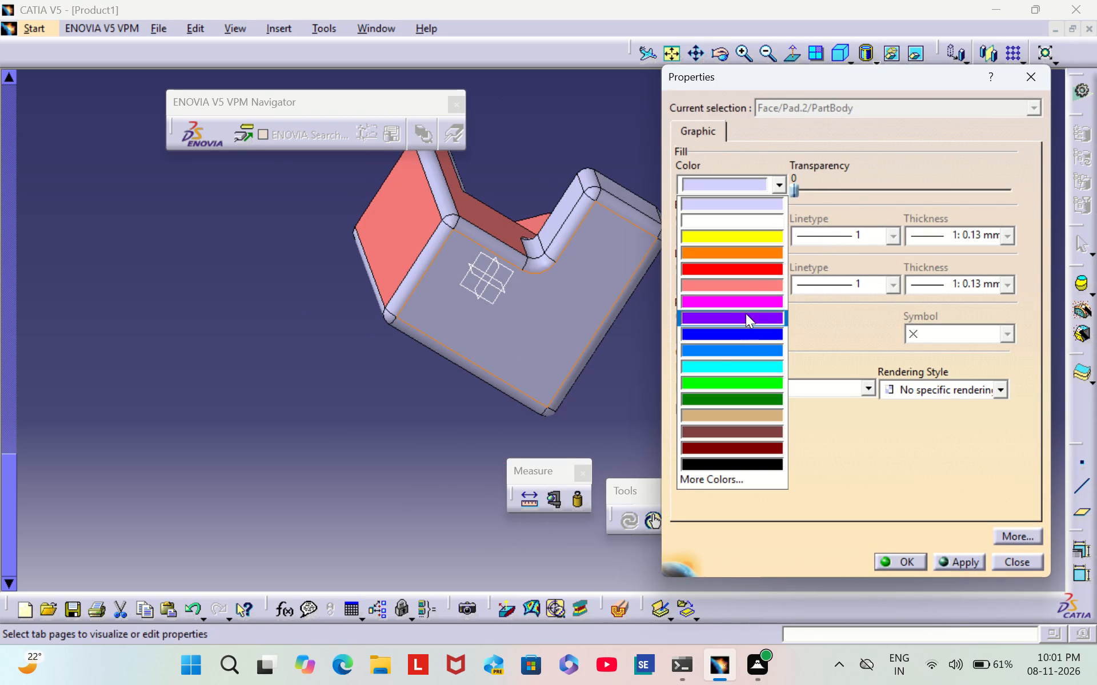
{"action": "left_click", "coordinate": [740, 282]}
{"action": "left_click", "coordinate": [907, 558]}
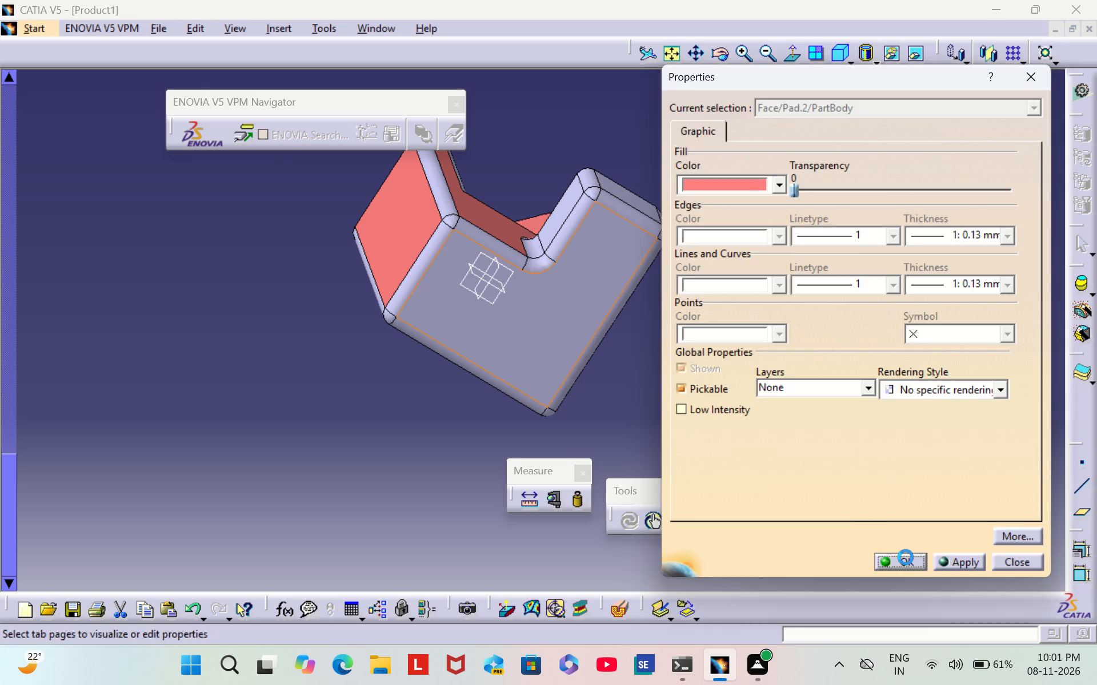
{"action": "left_click", "coordinate": [709, 331]}
Colour the top face of the boss light red.
{"action": "middle_click_drag", "start_coordinate": [702, 267], "coordinate": [426, 288]}
{"action": "scroll", "coordinate": [702, 267], "scroll_direction": "down", "scroll_amount": 1}
{"action": "right_click_drag", "start_coordinate": [702, 265], "coordinate": [393, 285]}
{"action": "middle_click_drag", "start_coordinate": [406, 288], "coordinate": [393, 285]}
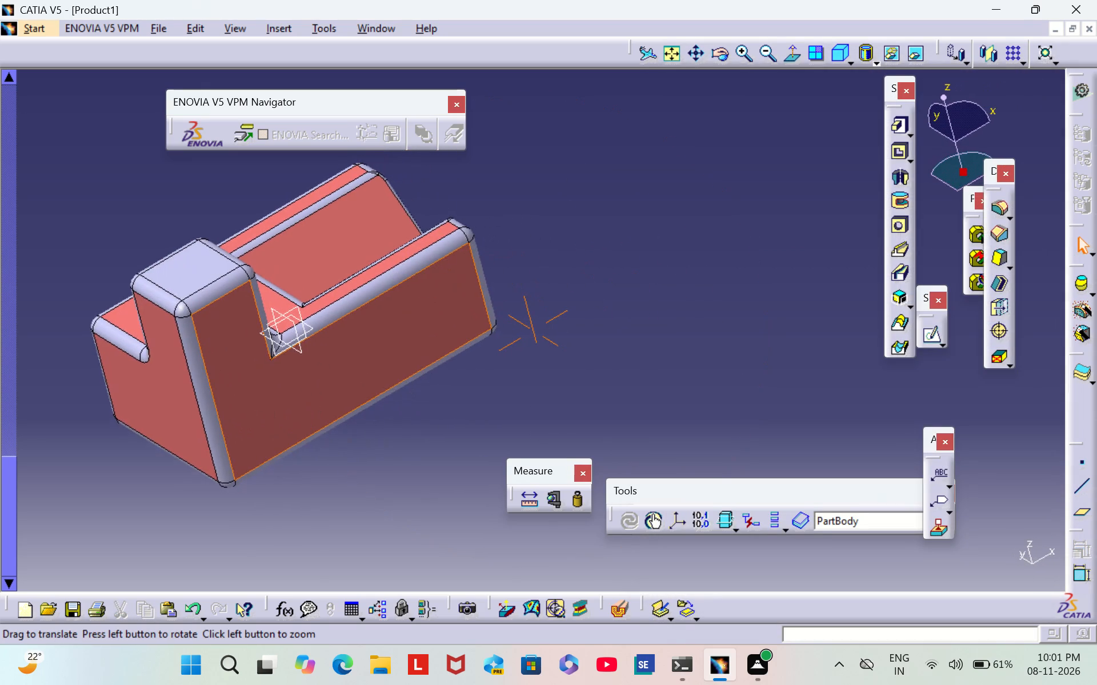
{"action": "right_click_drag", "start_coordinate": [393, 285], "coordinate": [535, 300]}
{"action": "middle_click_drag", "start_coordinate": [393, 285], "coordinate": [535, 300]}
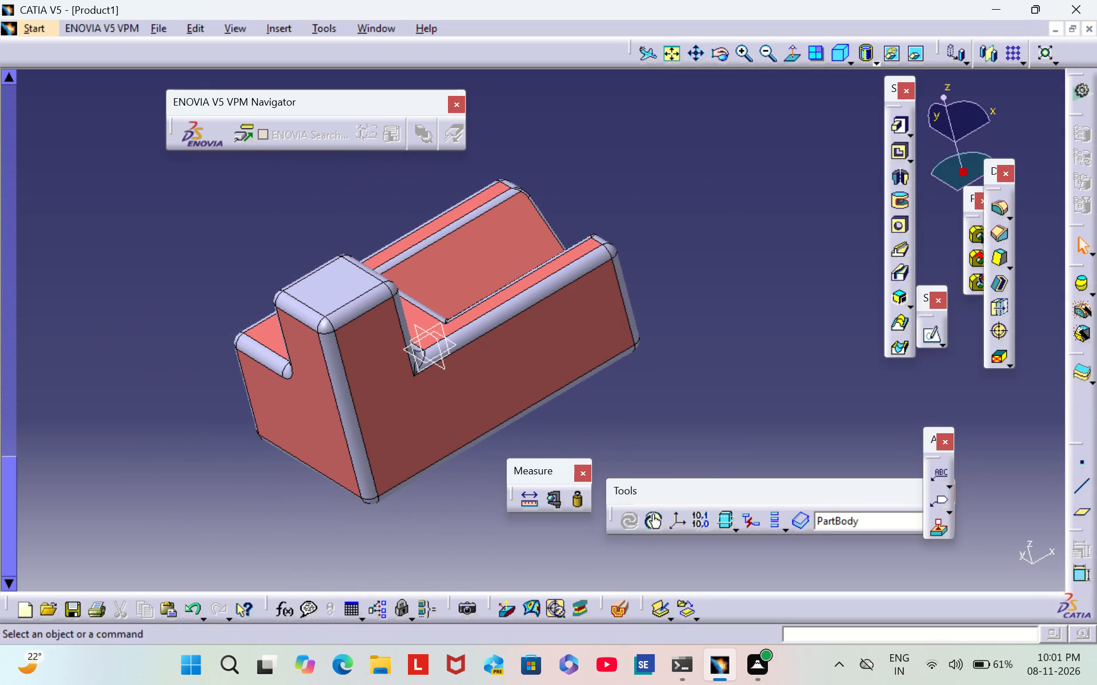
{"action": "middle_click_drag", "start_coordinate": [226, 284], "coordinate": [443, 350]}
{"action": "right_click_drag", "start_coordinate": [228, 284], "coordinate": [443, 350]}
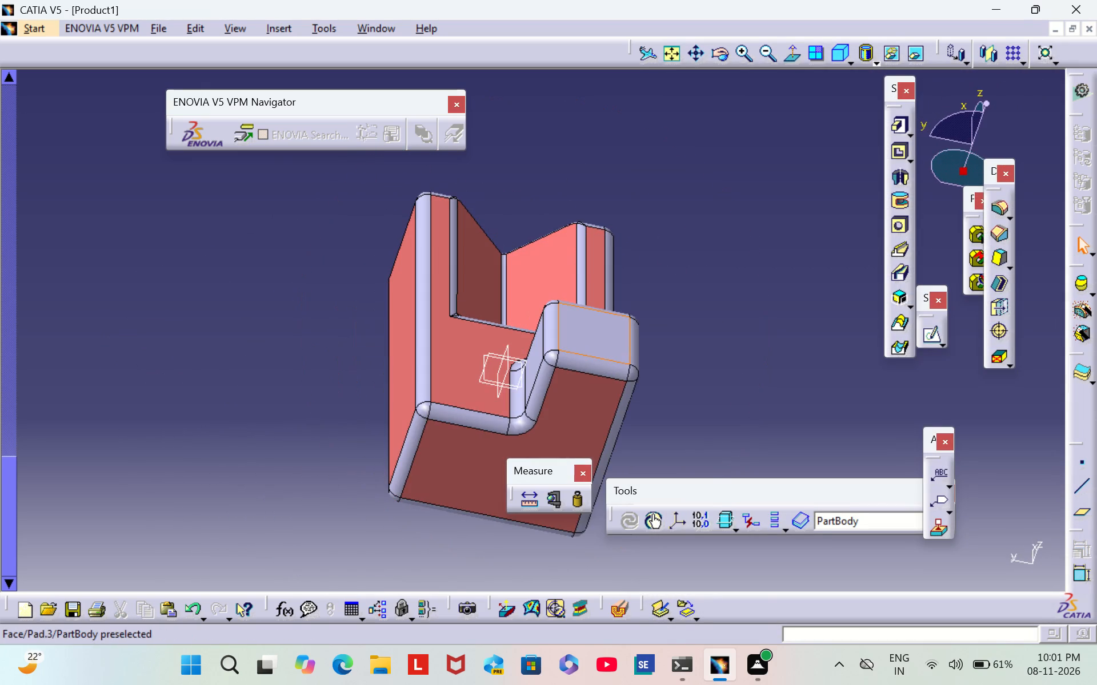
{"action": "right_click", "coordinate": [595, 333]}
{"action": "left_click", "coordinate": [669, 369]}
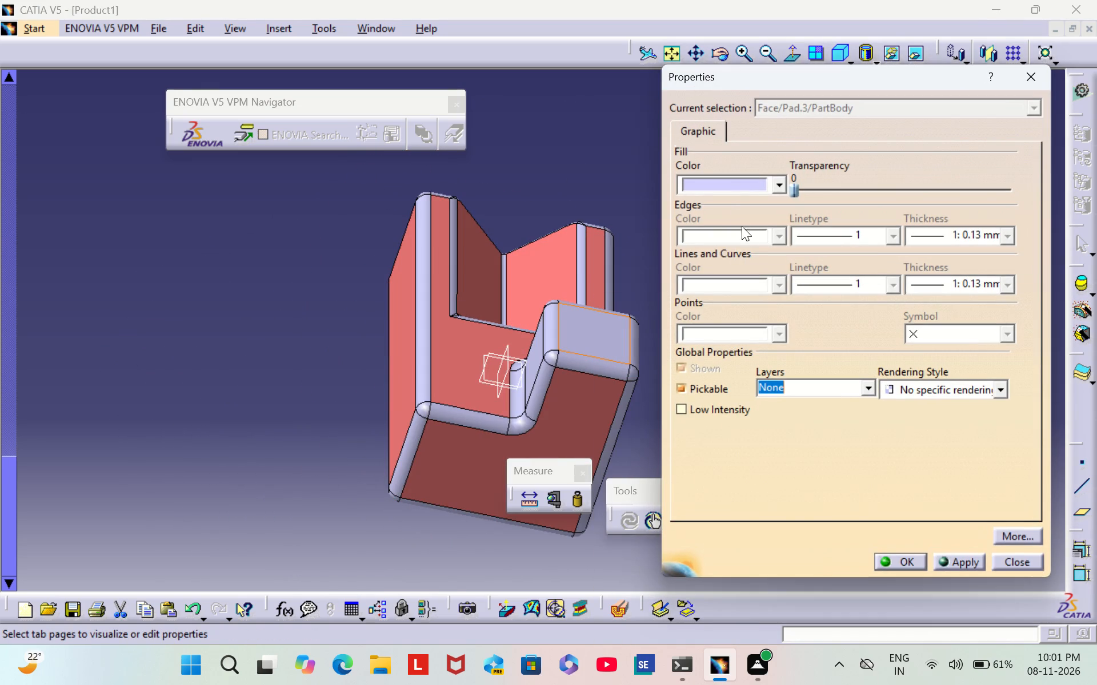
{"action": "left_click", "coordinate": [715, 181]}
{"action": "left_click", "coordinate": [746, 287]}
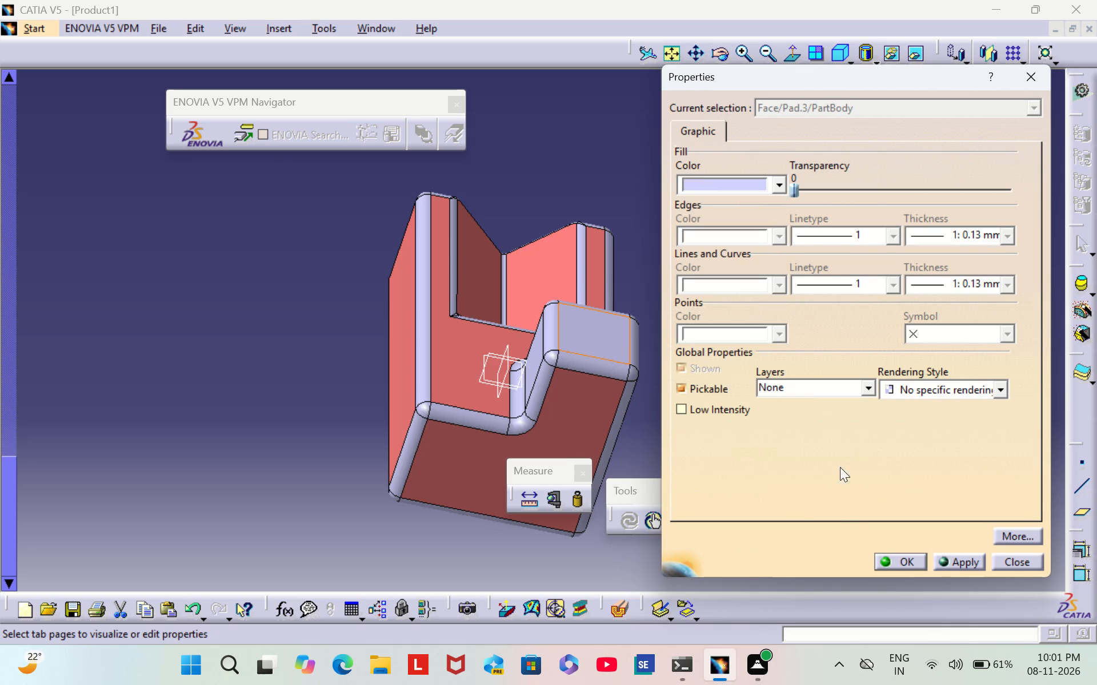
{"action": "left_click", "coordinate": [894, 554]}
{"action": "left_click", "coordinate": [732, 389]}
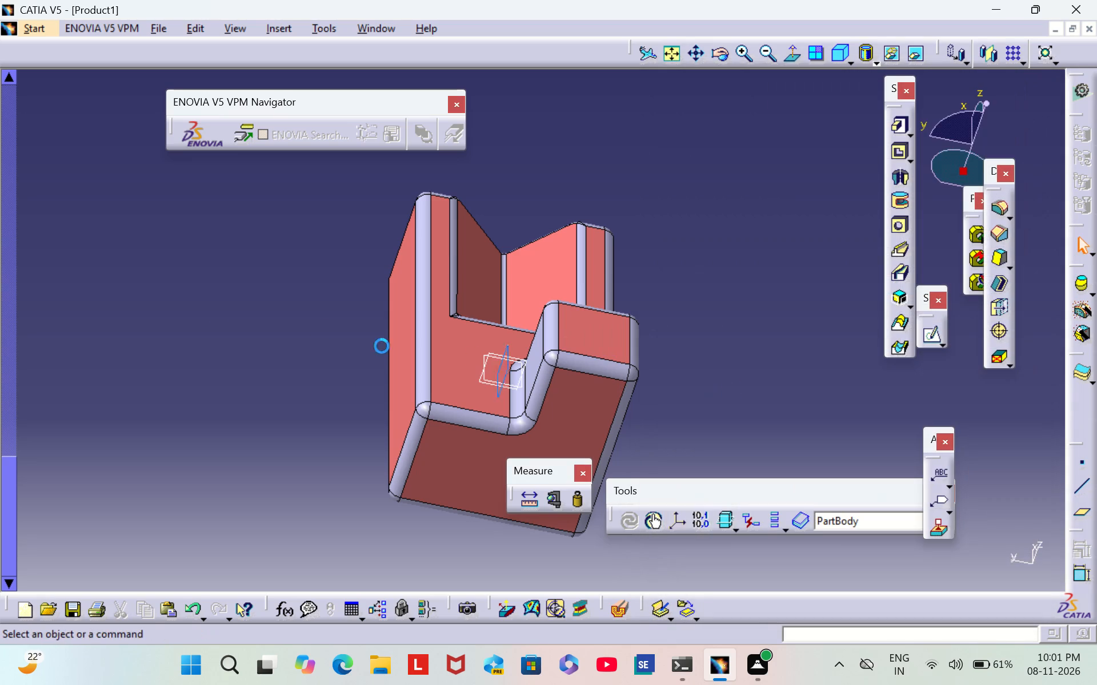
Colour the boss's inner side face, the one facing across the block's width, light red.
{"action": "middle_click_drag", "start_coordinate": [115, 315], "coordinate": [426, 393]}
{"action": "scroll", "coordinate": [115, 315], "scroll_direction": "down", "scroll_amount": 1}
{"action": "right_click_drag", "start_coordinate": [115, 314], "coordinate": [426, 393]}
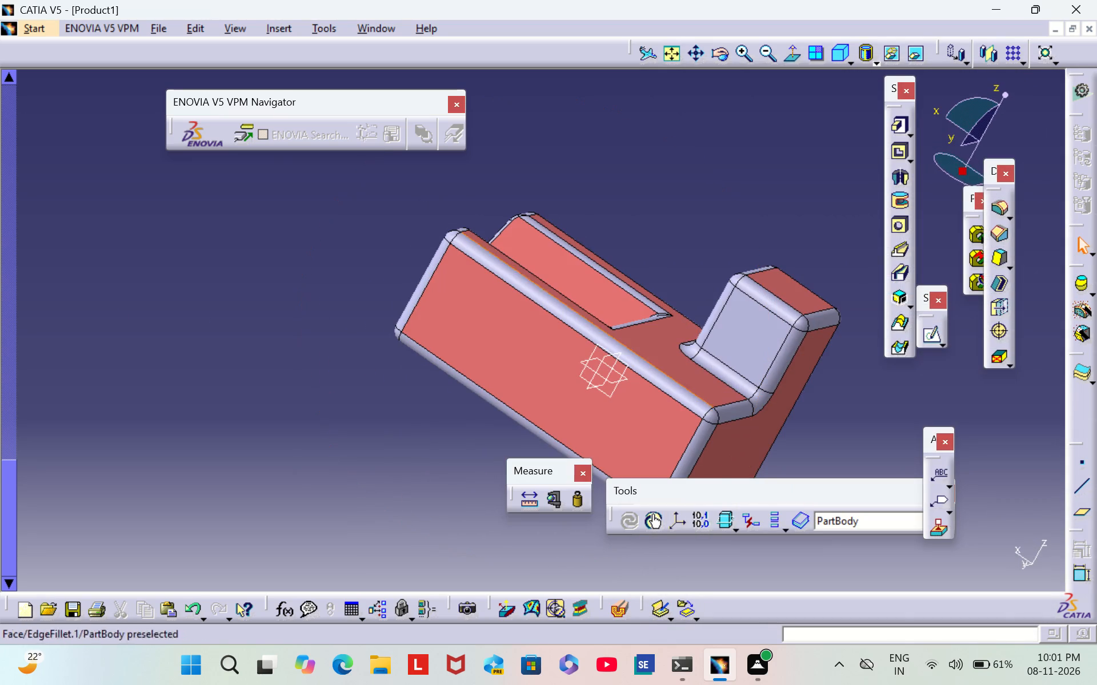
{"action": "right_click", "coordinate": [734, 331]}
{"action": "left_click", "coordinate": [800, 366]}
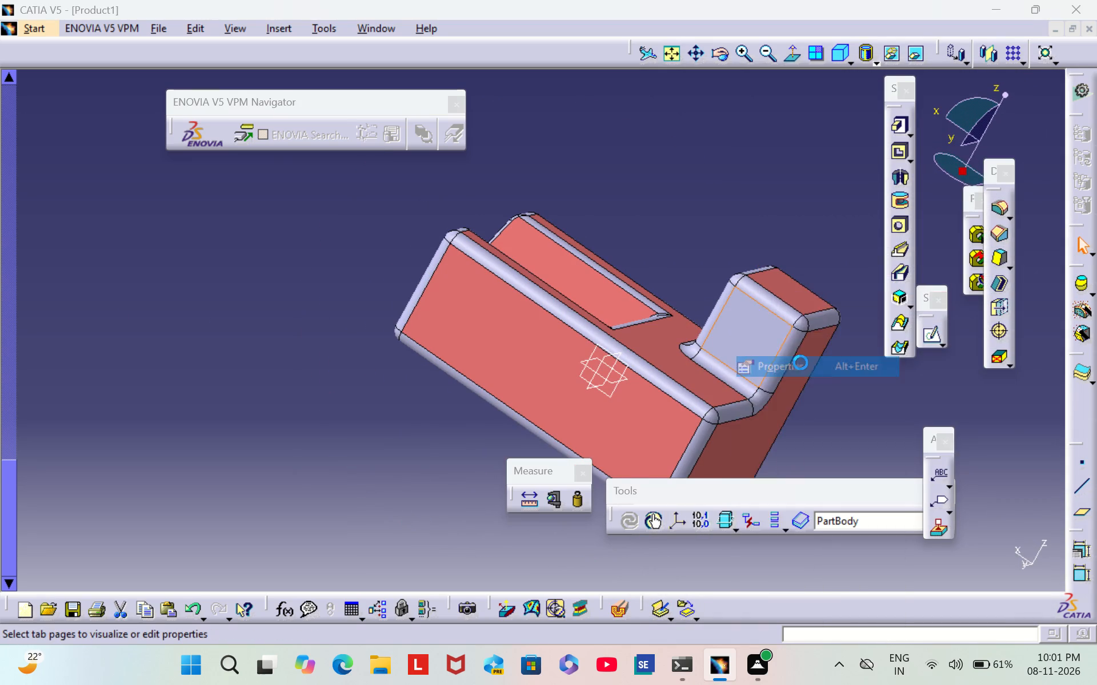
{"action": "left_click", "coordinate": [719, 189]}
{"action": "left_click", "coordinate": [745, 283]}
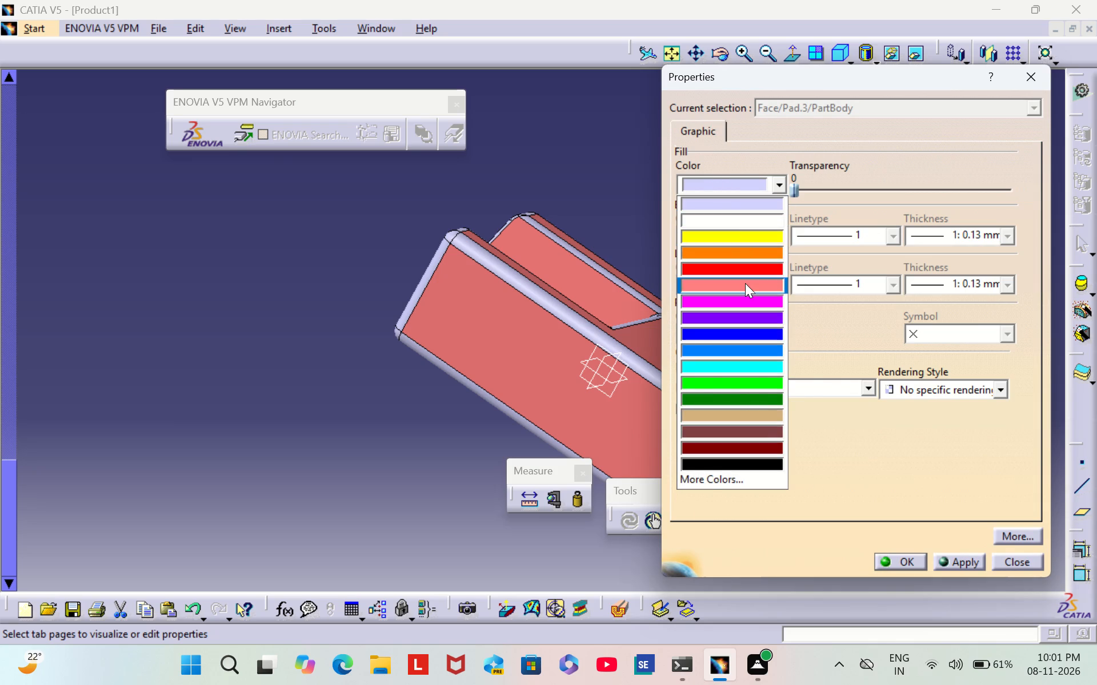
{"action": "left_click", "coordinate": [896, 558]}
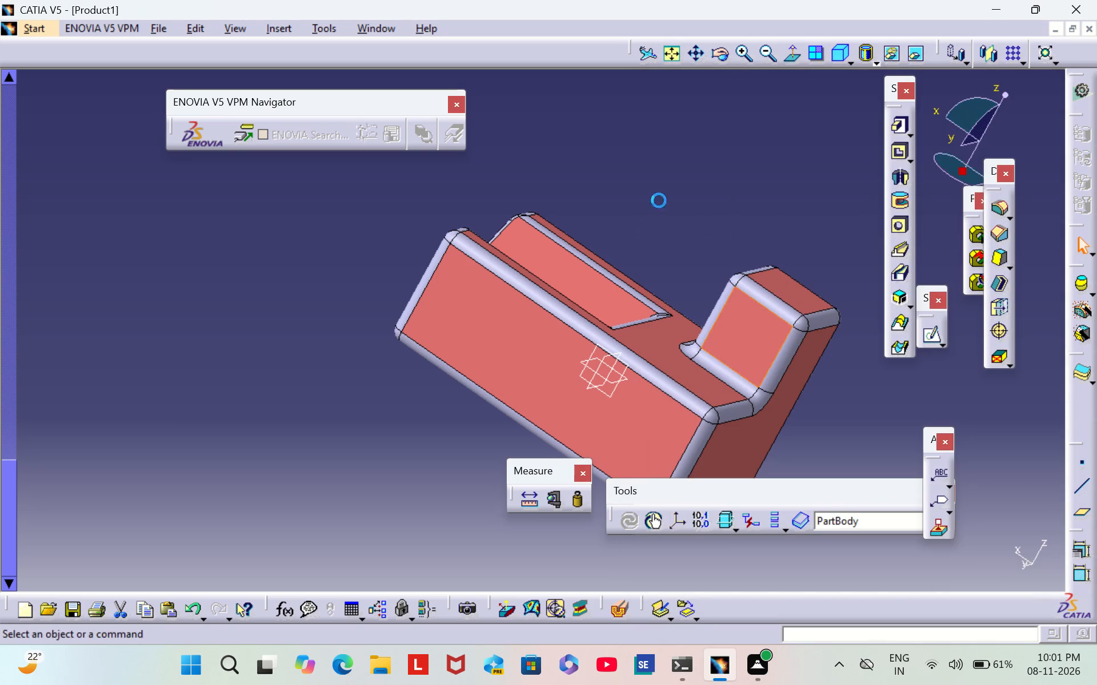
{"action": "left_click", "coordinate": [659, 200]}
Colour the triangular end wall of the V-notch, next to the boss end, light red.
{"action": "scroll", "coordinate": [299, 311], "scroll_direction": "down", "scroll_amount": 1}
{"action": "middle_click_drag", "start_coordinate": [299, 309], "coordinate": [367, 452]}
{"action": "right_click_drag", "start_coordinate": [299, 309], "coordinate": [367, 452]}
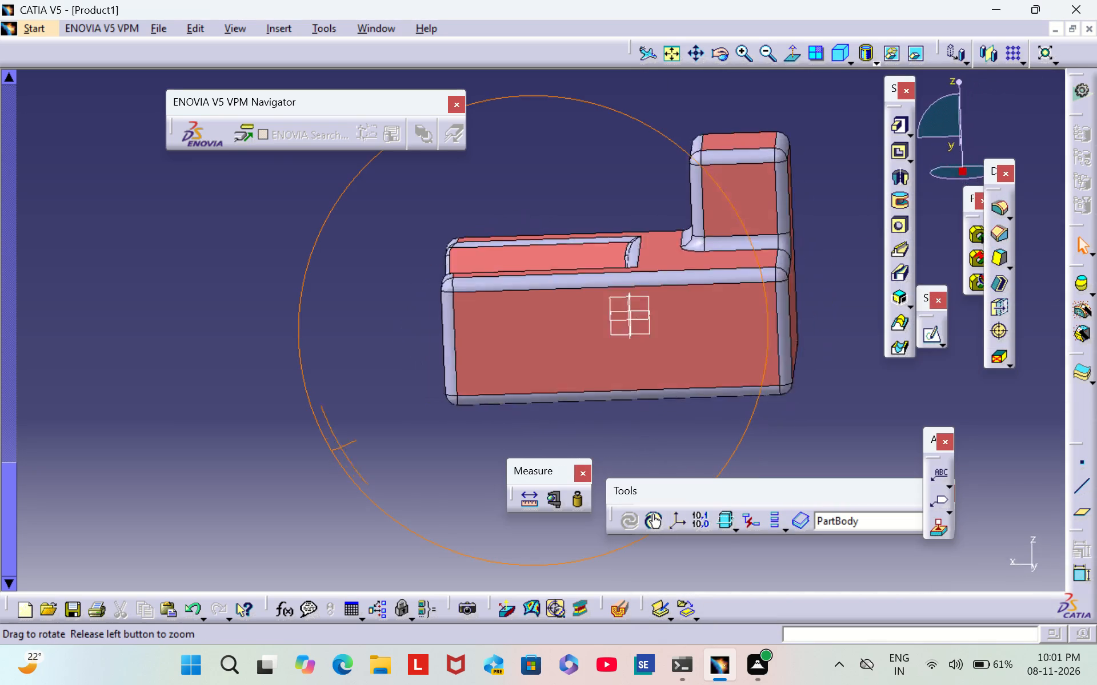
{"action": "middle_click_drag", "start_coordinate": [367, 452], "coordinate": [634, 542]}
{"action": "right_click_drag", "start_coordinate": [367, 452], "coordinate": [611, 387]}
{"action": "middle_click", "coordinate": [634, 542]}
{"action": "middle_click_drag", "start_coordinate": [619, 411], "coordinate": [613, 393]}
{"action": "middle_click", "coordinate": [612, 388]}
{"action": "middle_click", "coordinate": [611, 387]}
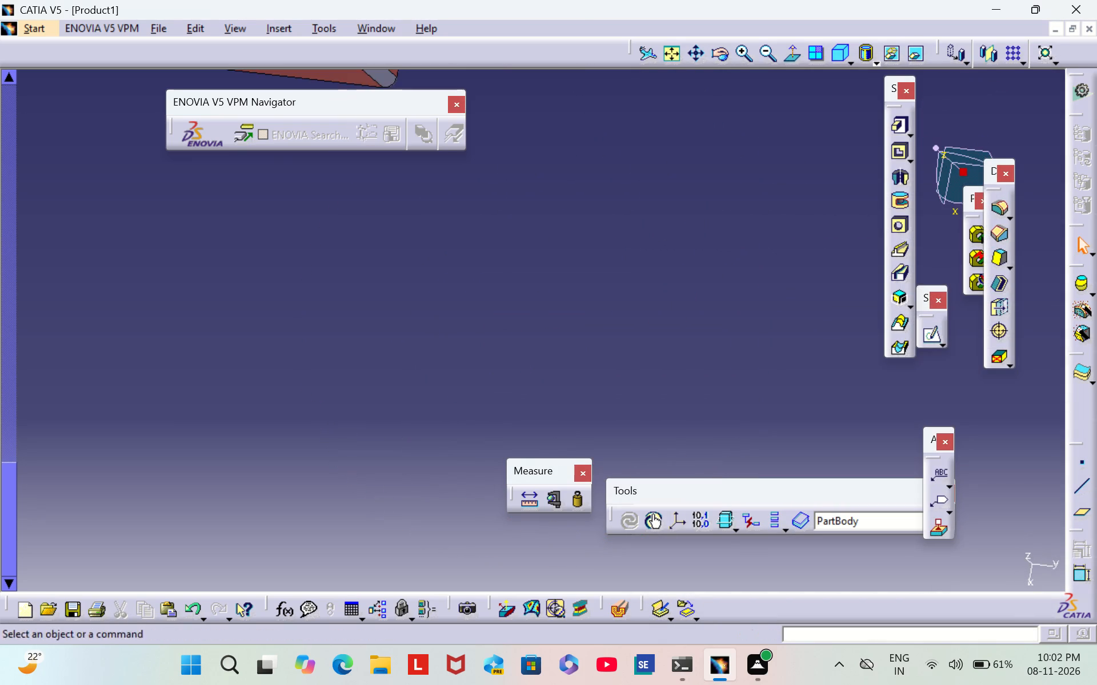
{"action": "middle_click_drag", "start_coordinate": [511, 275], "coordinate": [623, 557]}
{"action": "middle_click_drag", "start_coordinate": [355, 437], "coordinate": [369, 276]}
{"action": "right_click_drag", "start_coordinate": [355, 436], "coordinate": [369, 276]}
{"action": "right_click", "coordinate": [417, 230]}
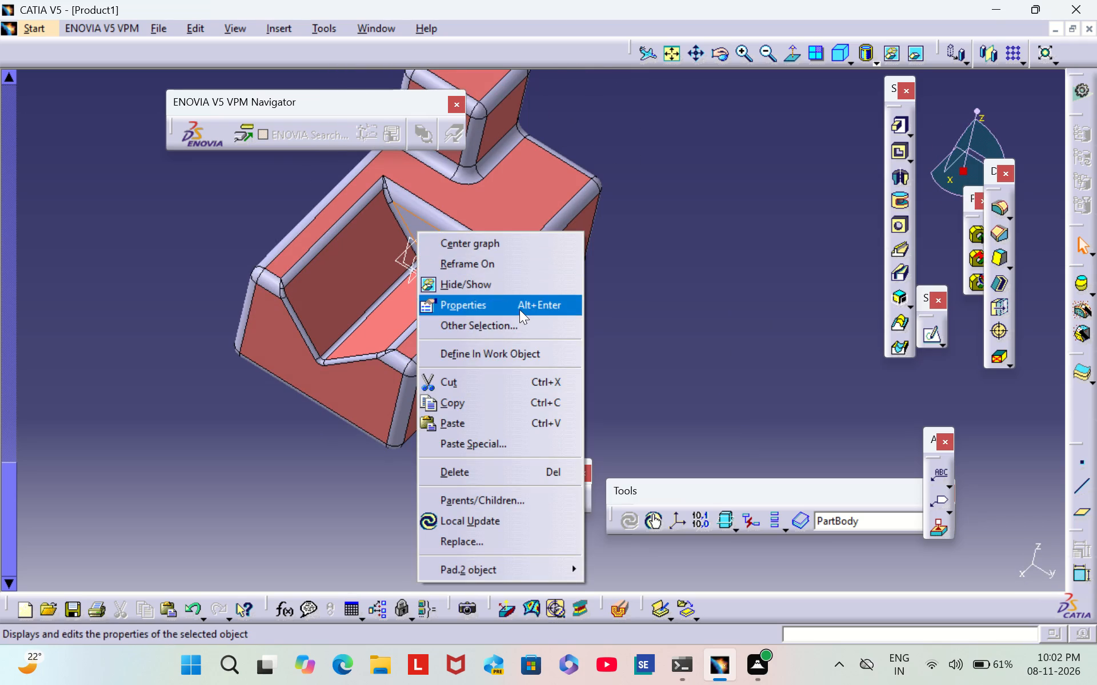
{"action": "left_click", "coordinate": [519, 309]}
{"action": "left_click", "coordinate": [707, 187]}
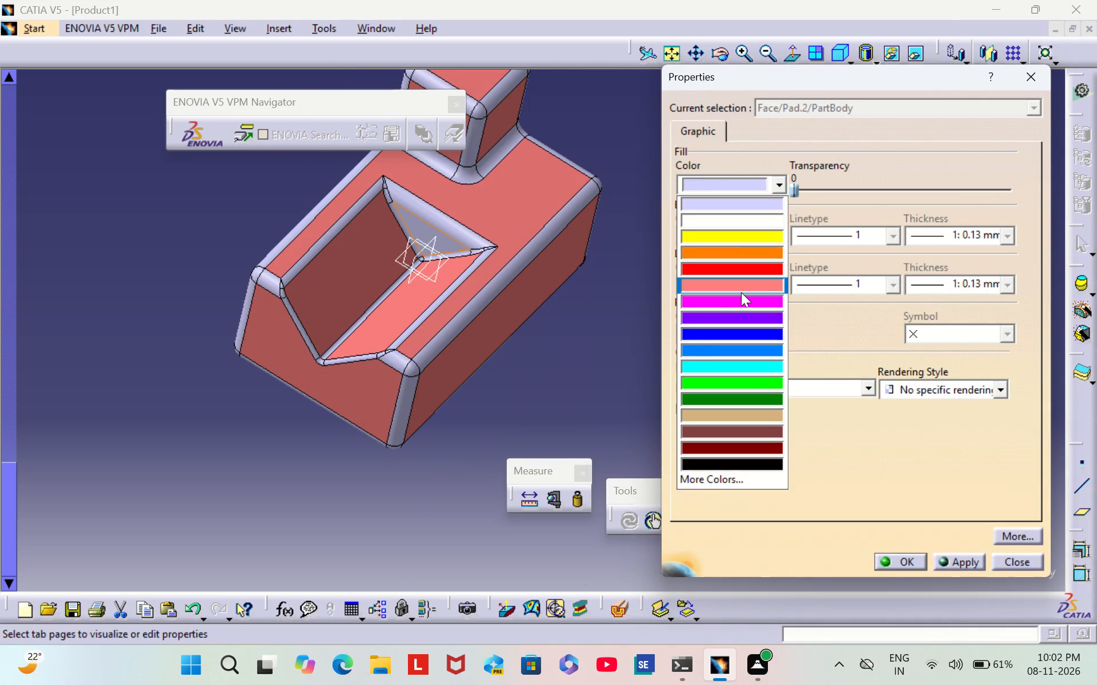
{"action": "left_click", "coordinate": [741, 292]}
{"action": "left_click", "coordinate": [894, 561]}
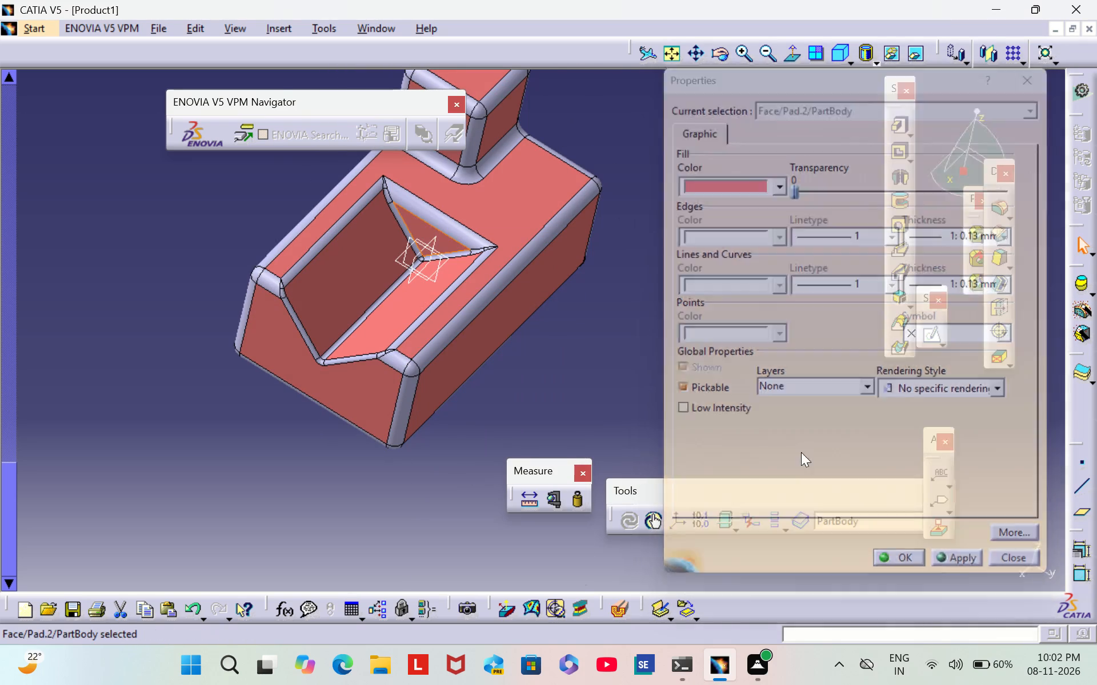
{"action": "left_click", "coordinate": [667, 380]}
Colour the fillet along the block's long top edge, on the side away from the boss, dark purple.
{"action": "right_click", "coordinate": [498, 288]}
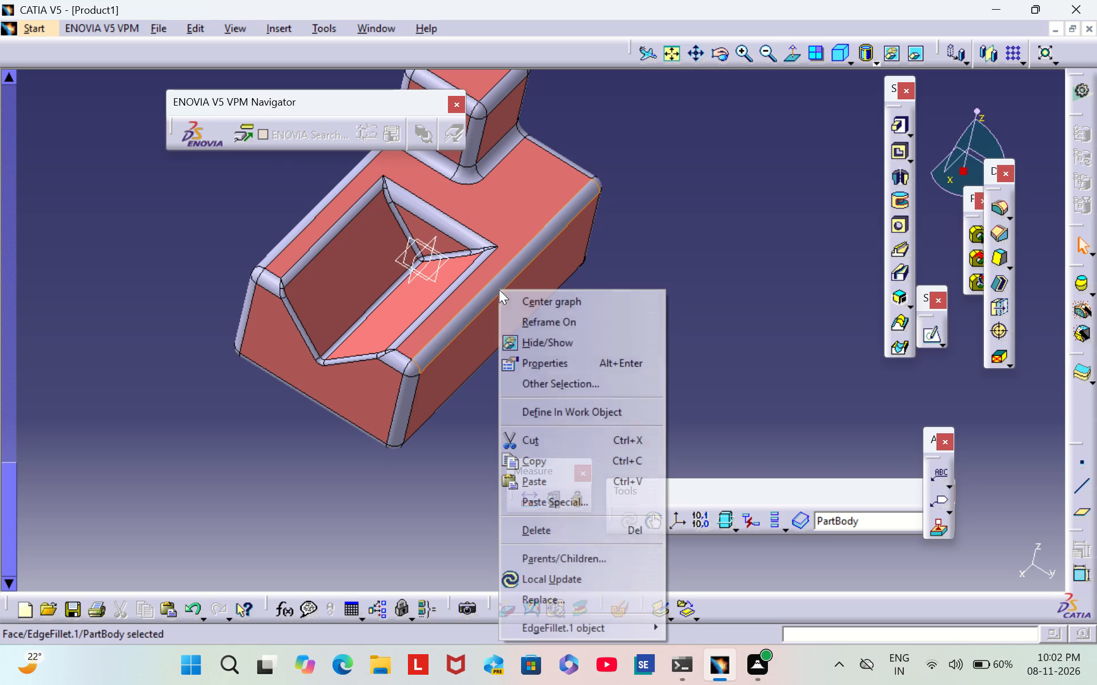
{"action": "left_click", "coordinate": [574, 360]}
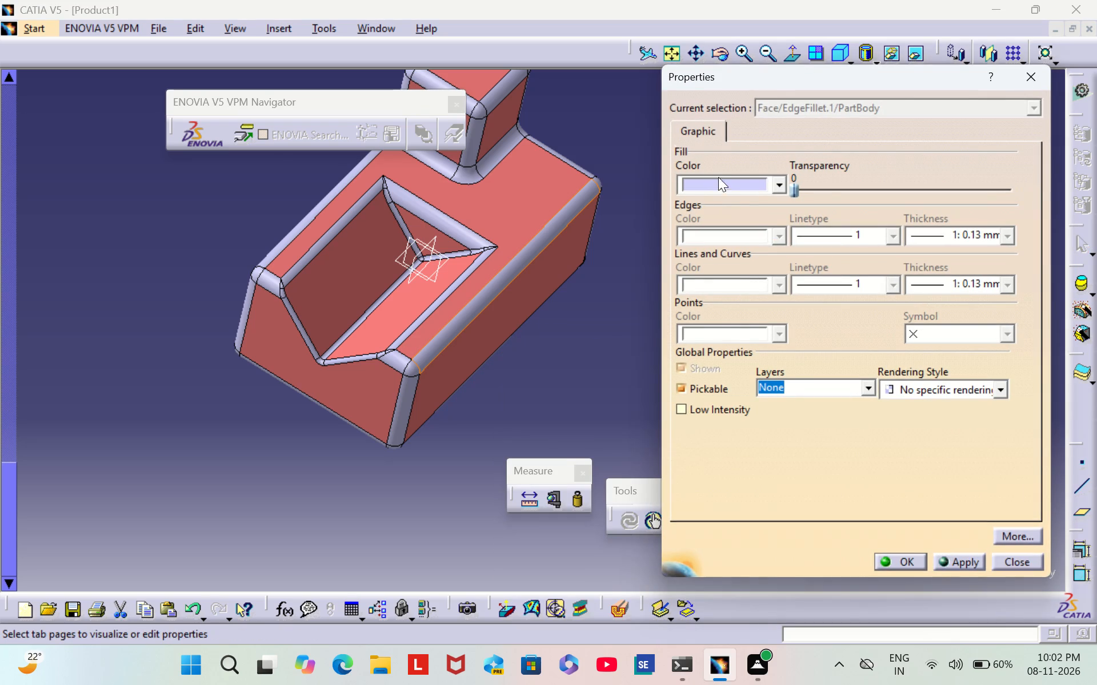
{"action": "left_click", "coordinate": [706, 200]}
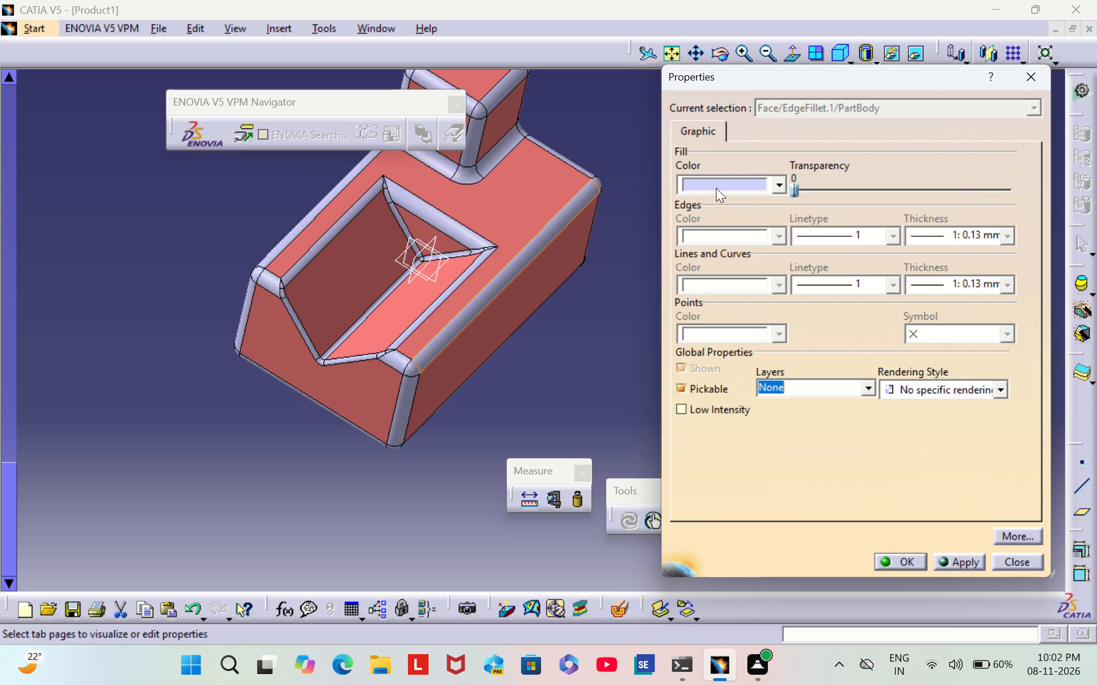
{"action": "left_click", "coordinate": [717, 185]}
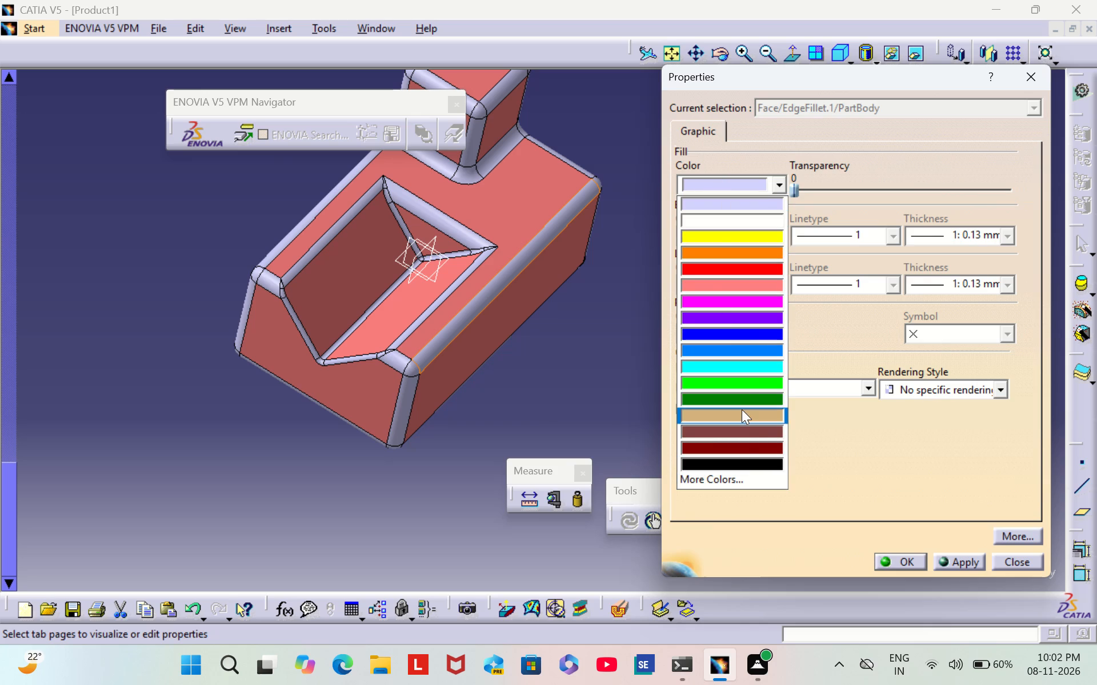
{"action": "left_click", "coordinate": [743, 441]}
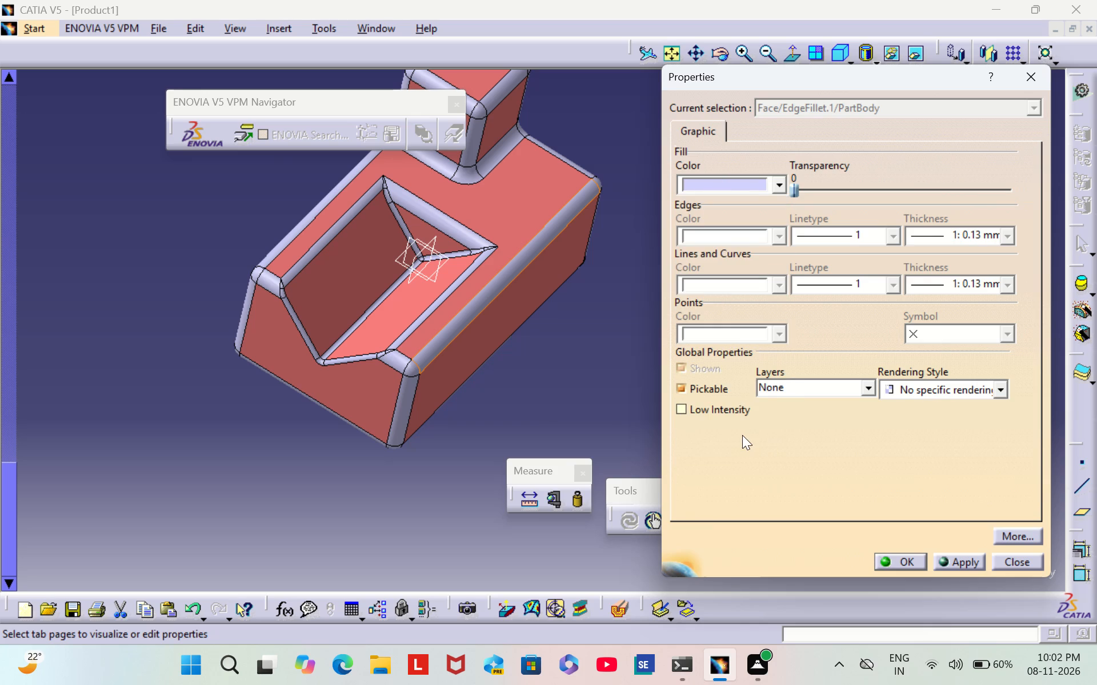
{"action": "left_click", "coordinate": [743, 182]}
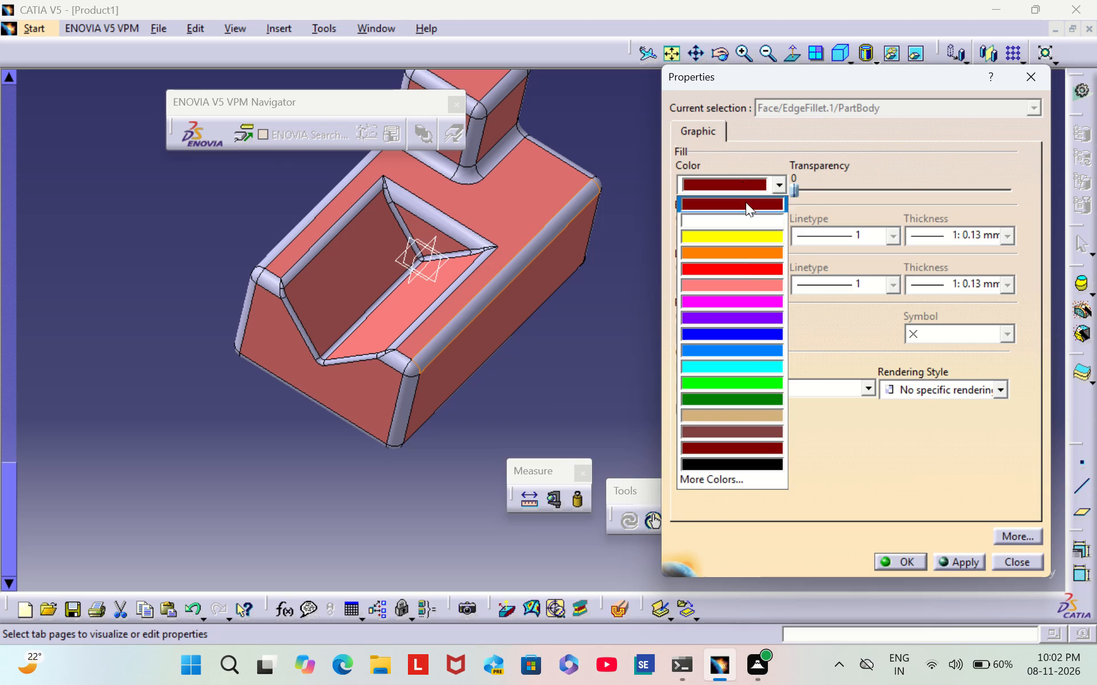
{"action": "left_click", "coordinate": [762, 483]}
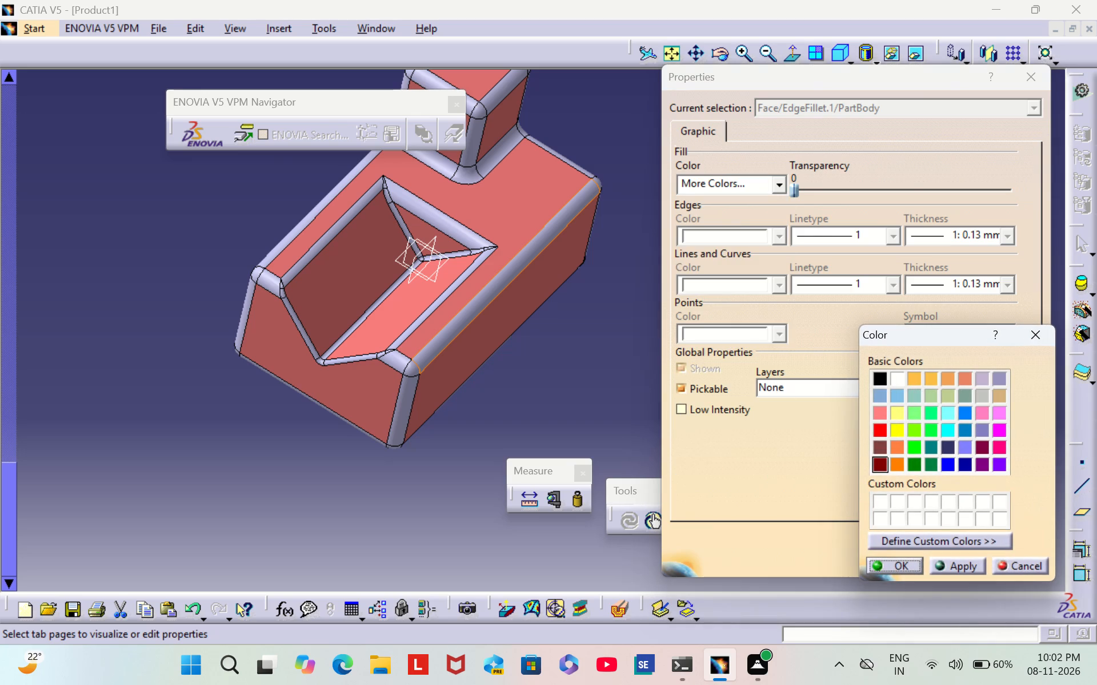
{"action": "left_click", "coordinate": [985, 447]}
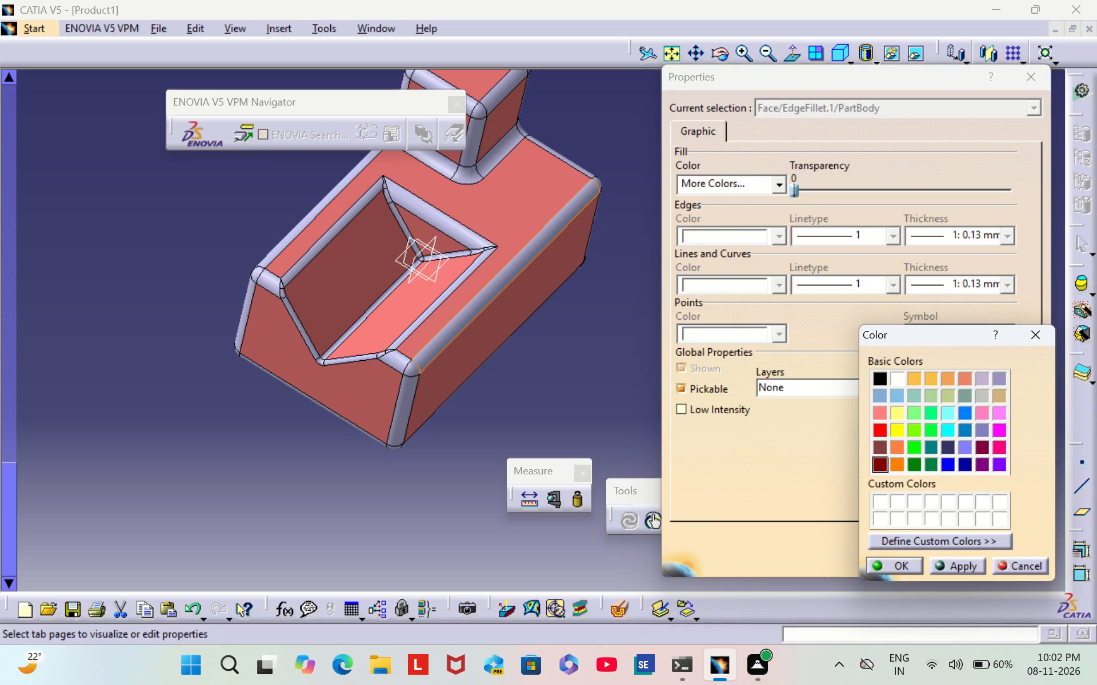
{"action": "left_click", "coordinate": [984, 464]}
{"action": "left_click", "coordinate": [892, 565]}
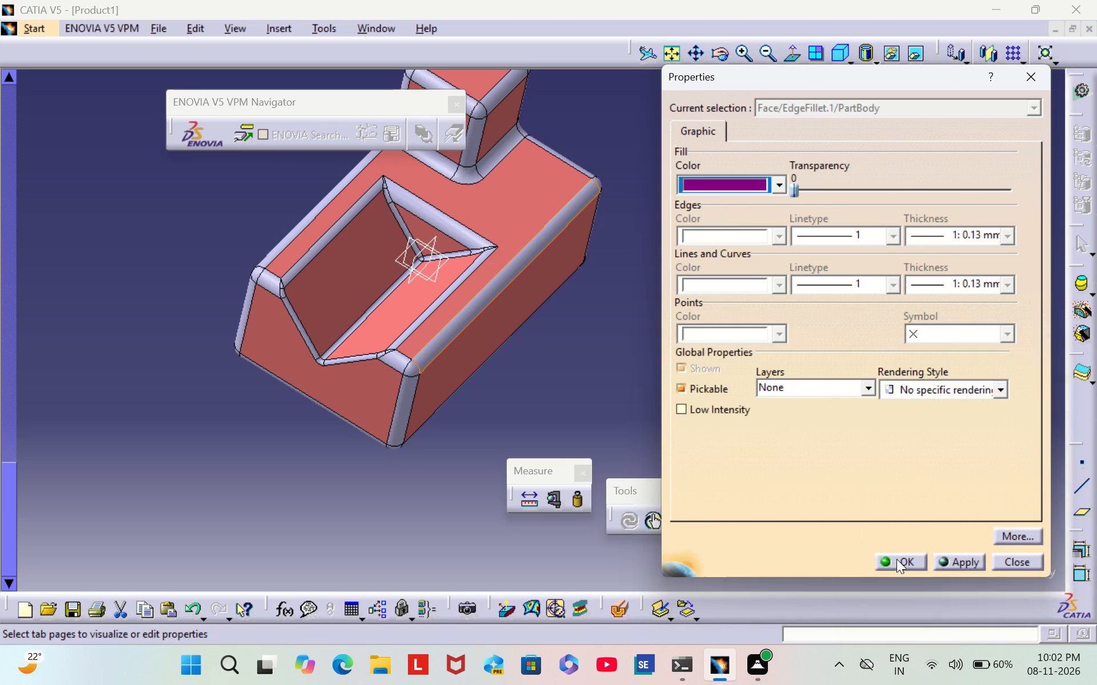
{"action": "left_click", "coordinate": [896, 559]}
{"action": "left_click", "coordinate": [610, 319]}
Colour the fillet along the block's long top edge on the boss side dark purple.
{"action": "scroll", "coordinate": [195, 478], "scroll_direction": "down", "scroll_amount": 2}
{"action": "middle_click_drag", "start_coordinate": [196, 474], "coordinate": [359, 491]}
{"action": "right_click_drag", "start_coordinate": [197, 474], "coordinate": [359, 491]}
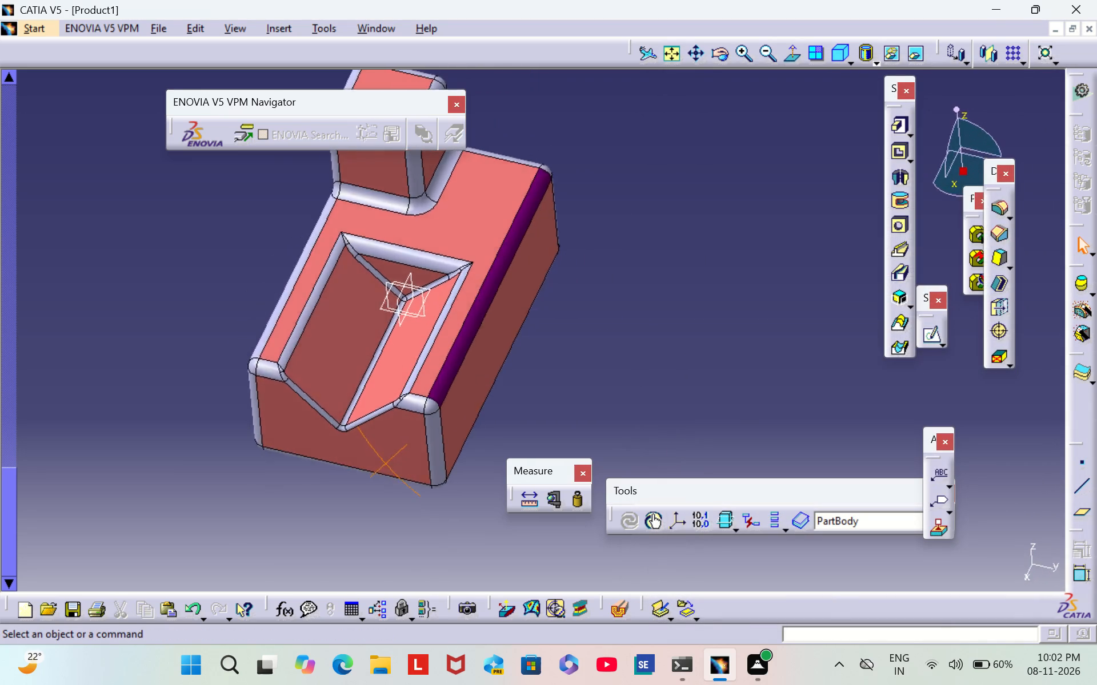
{"action": "right_click_drag", "start_coordinate": [359, 491], "coordinate": [397, 481]}
{"action": "middle_click_drag", "start_coordinate": [359, 491], "coordinate": [397, 481]}
{"action": "middle_click_drag", "start_coordinate": [119, 401], "coordinate": [306, 332]}
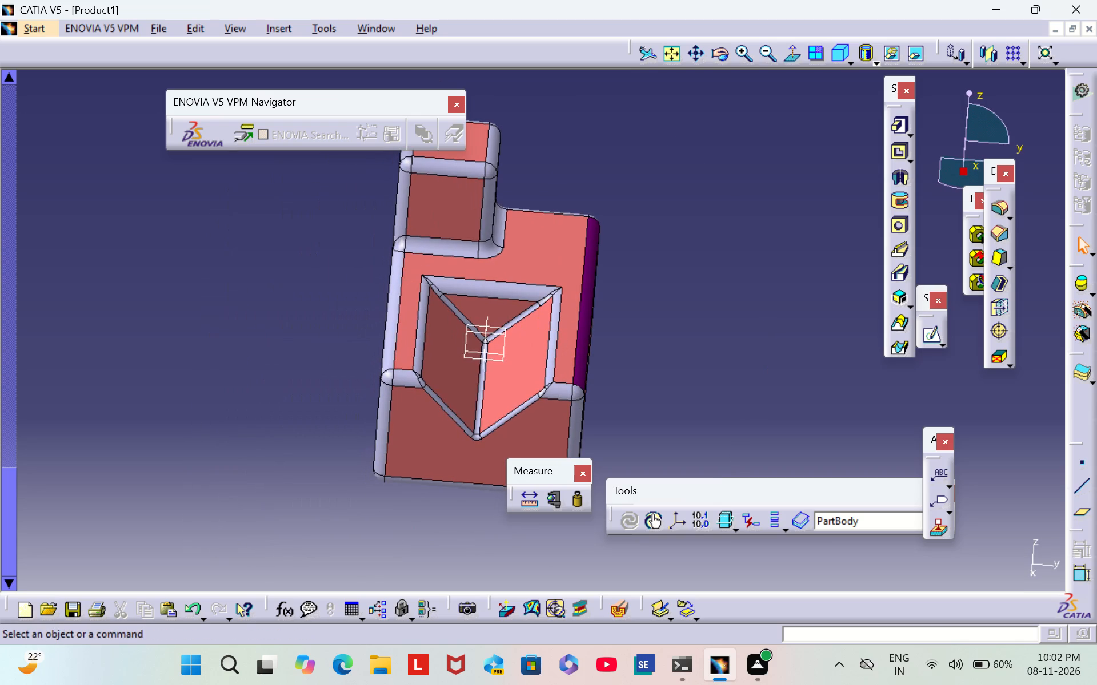
{"action": "right_click_drag", "start_coordinate": [312, 304], "coordinate": [469, 332]}
{"action": "middle_click_drag", "start_coordinate": [335, 327], "coordinate": [446, 361]}
{"action": "scroll", "coordinate": [335, 327], "scroll_direction": "down", "scroll_amount": 1}
{"action": "right_click_drag", "start_coordinate": [335, 328], "coordinate": [446, 361]}
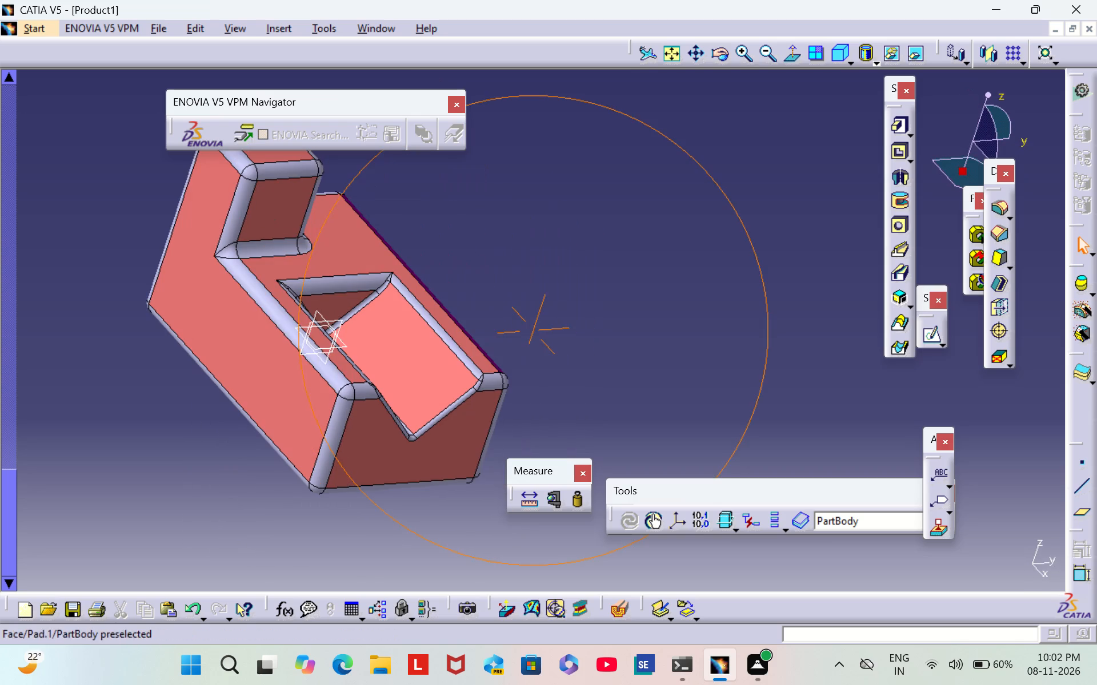
{"action": "right_click", "coordinate": [236, 267]}
{"action": "left_click", "coordinate": [323, 346]}
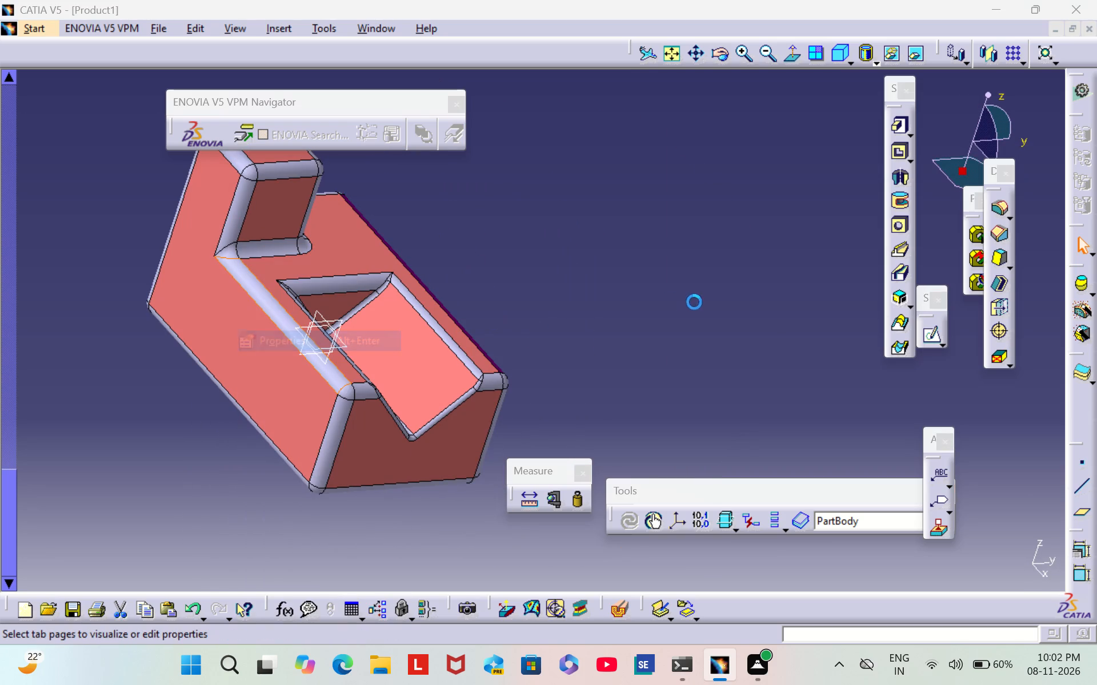
{"action": "left_click", "coordinate": [732, 181]}
{"action": "left_click", "coordinate": [743, 485]}
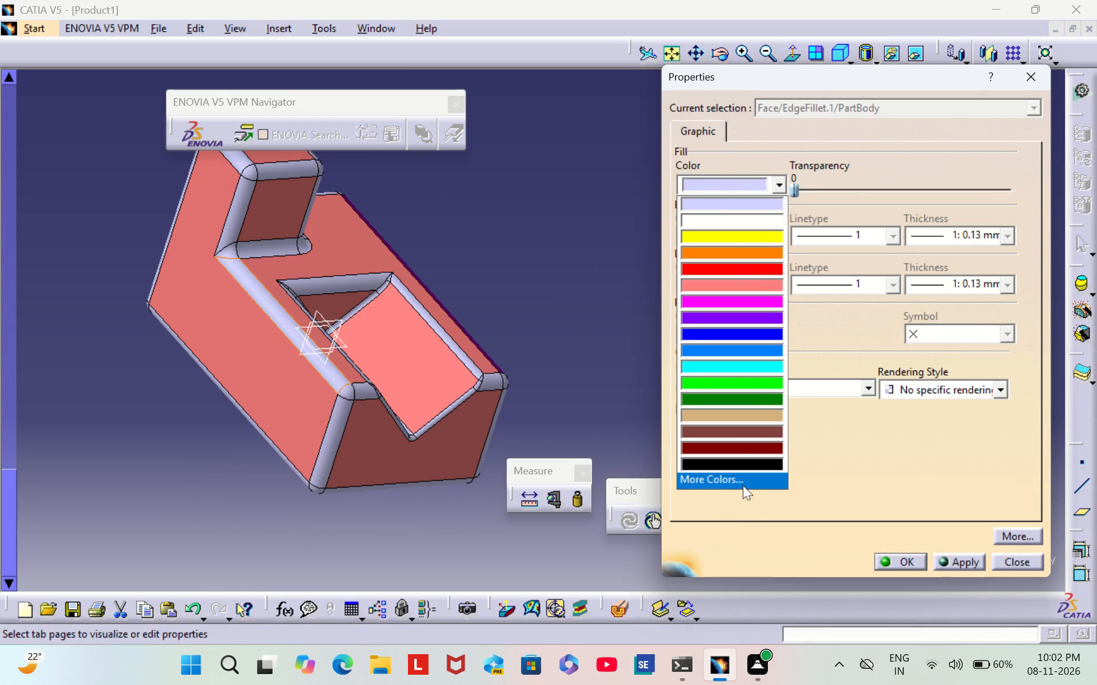
{"action": "left_click", "coordinate": [982, 465]}
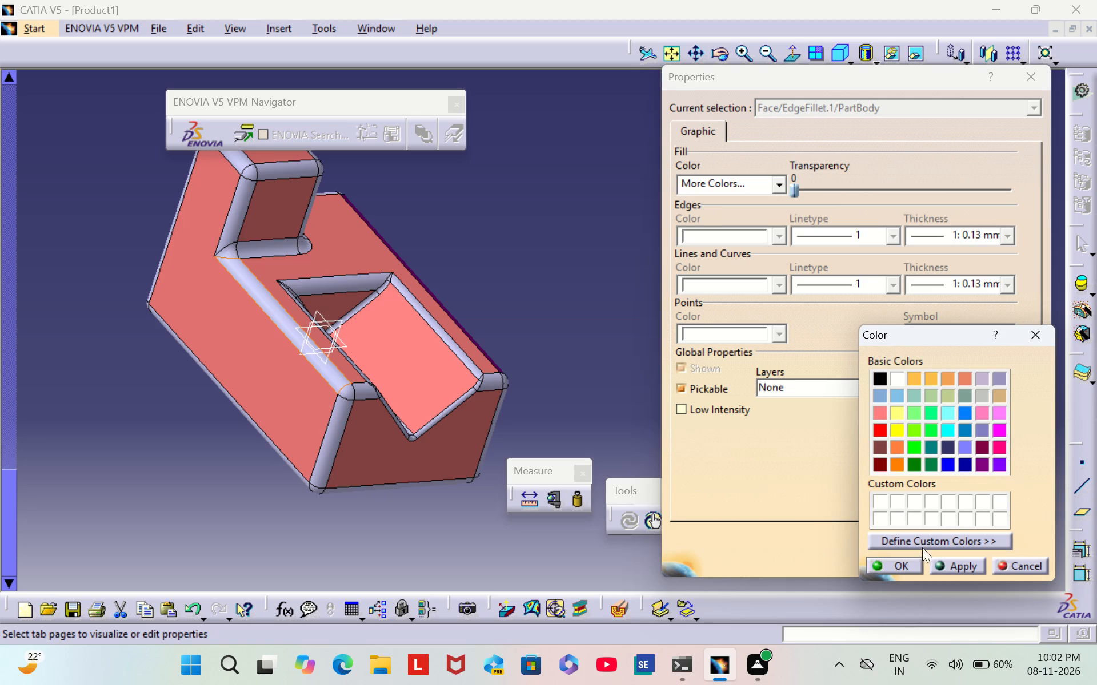
{"action": "left_click", "coordinate": [908, 562]}
{"action": "left_click", "coordinate": [907, 561]}
{"action": "left_click", "coordinate": [607, 329]}
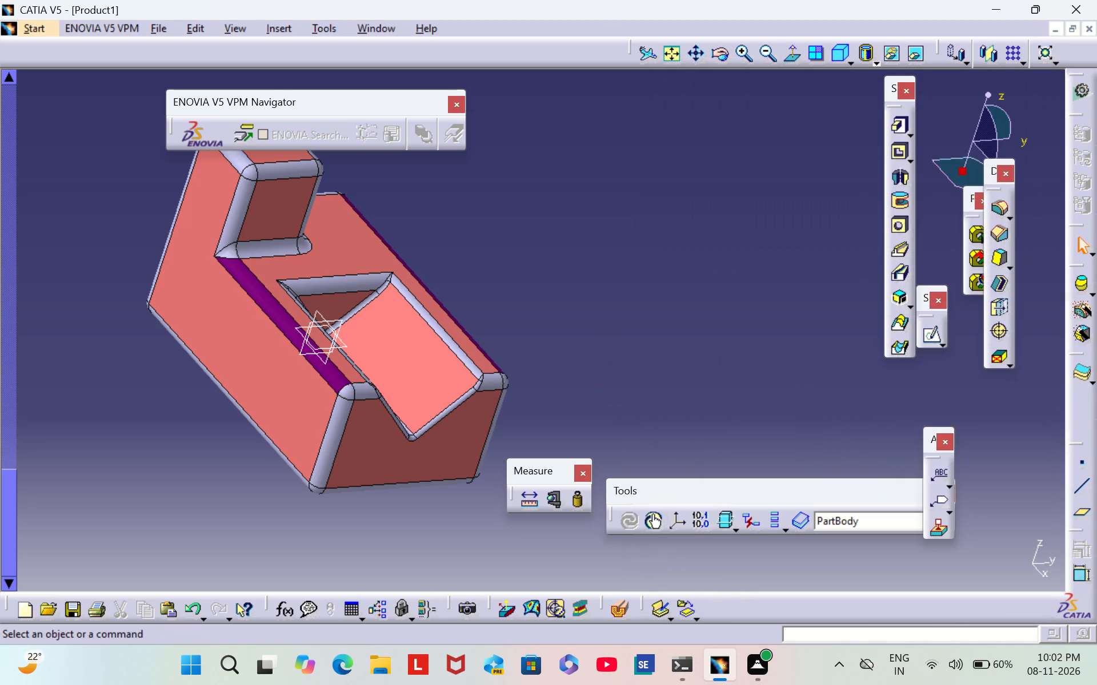
Colour the tall vertical fillet at the boss's outer corner of the block dark purple.
{"action": "middle_click_drag", "start_coordinate": [65, 308], "coordinate": [131, 366]}
{"action": "right_click_drag", "start_coordinate": [65, 308], "coordinate": [131, 366]}
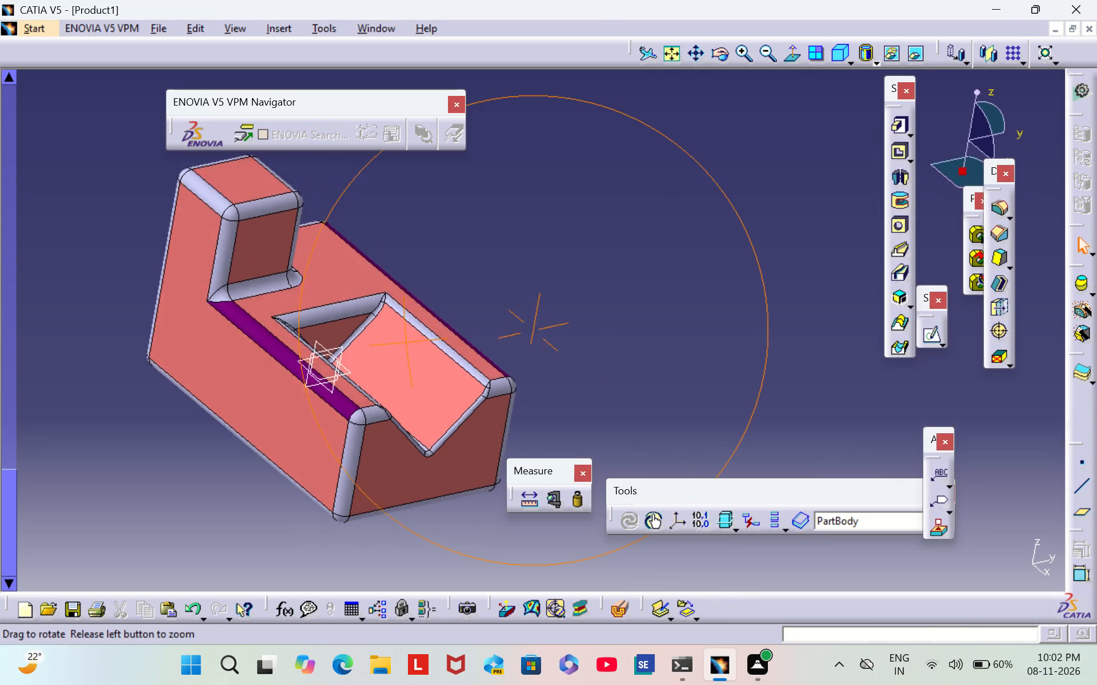
{"action": "middle_click_drag", "start_coordinate": [131, 366], "coordinate": [544, 374]}
{"action": "right_click_drag", "start_coordinate": [131, 366], "coordinate": [545, 374]}
{"action": "scroll", "coordinate": [520, 365], "scroll_direction": "down", "scroll_amount": 1}
{"action": "middle_click_drag", "start_coordinate": [462, 365], "coordinate": [535, 207]}
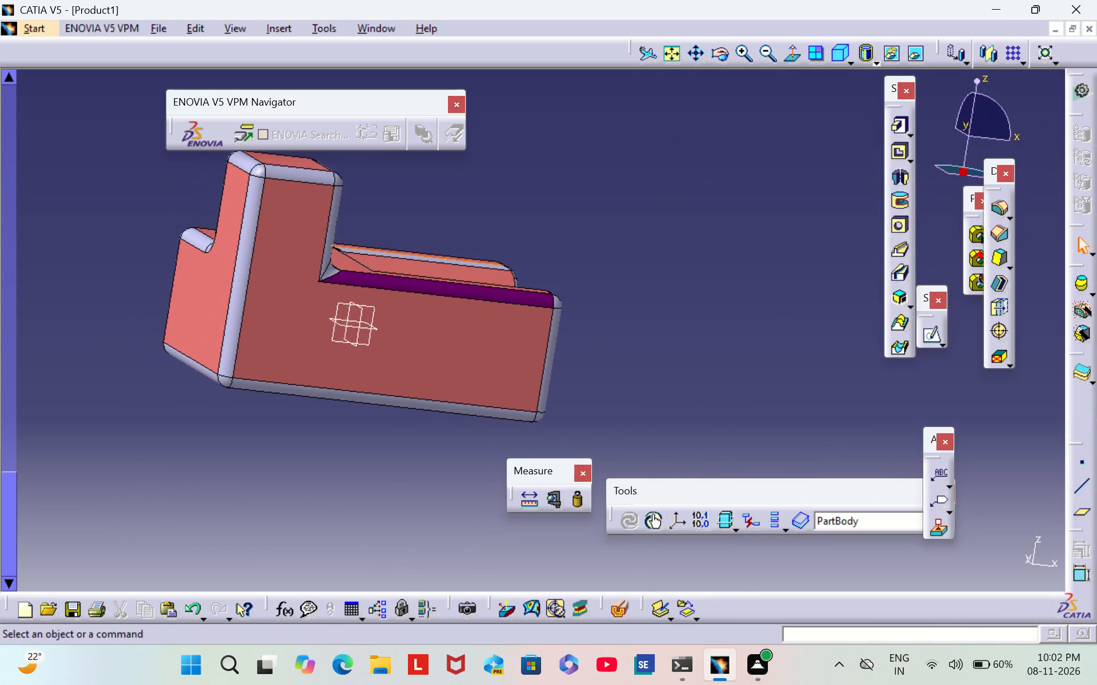
{"action": "right_click", "coordinate": [241, 265]}
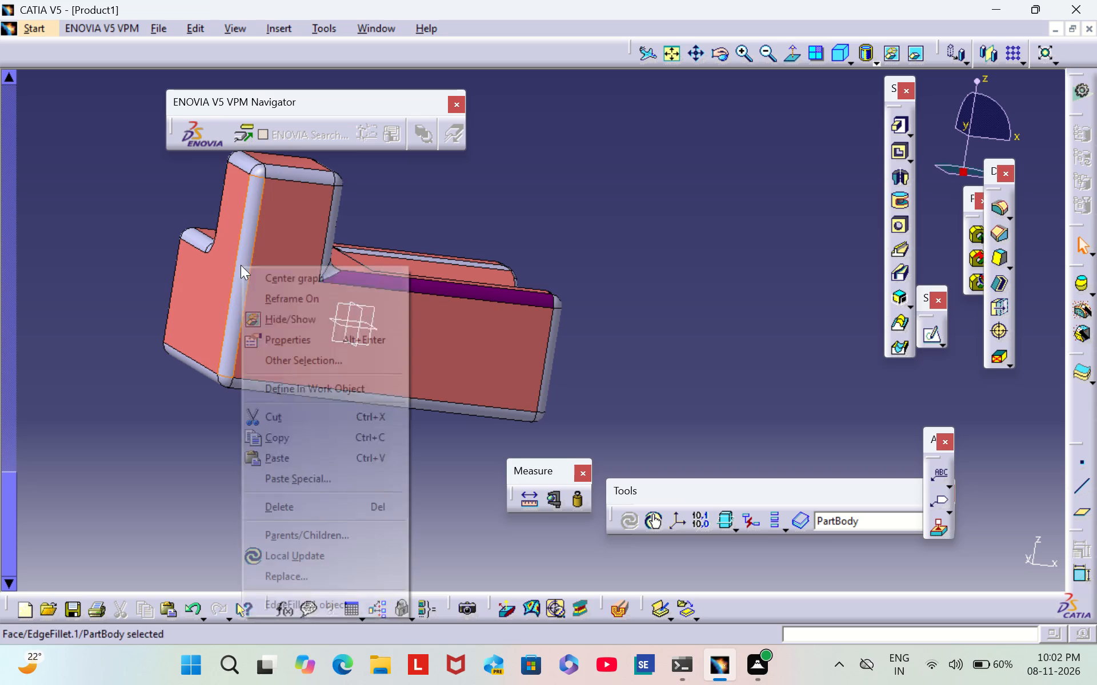
{"action": "left_click", "coordinate": [334, 339]}
{"action": "left_click", "coordinate": [744, 183]}
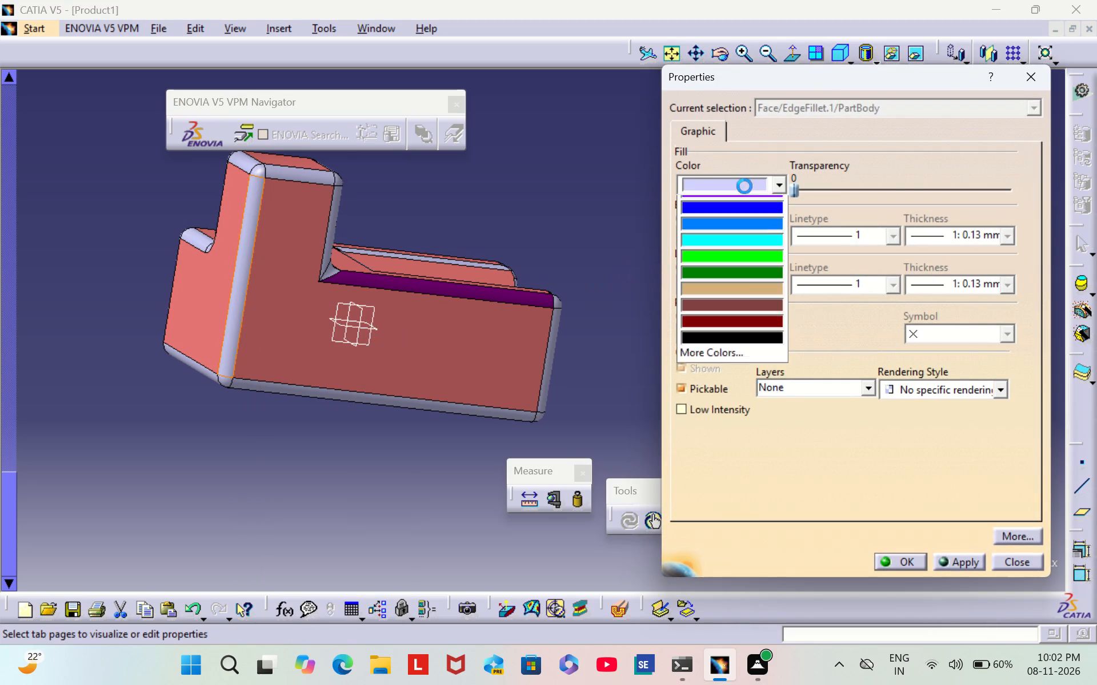
{"action": "left_click", "coordinate": [719, 482]}
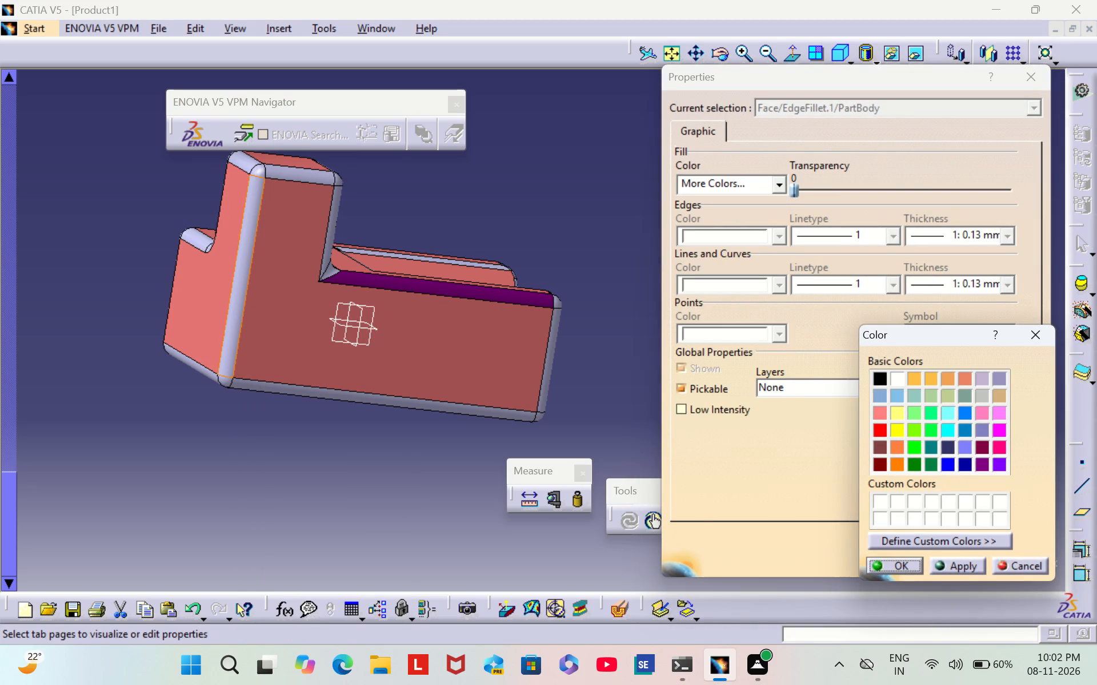
{"action": "left_click", "coordinate": [978, 469]}
{"action": "left_click", "coordinate": [897, 571]}
{"action": "left_click", "coordinate": [898, 553]}
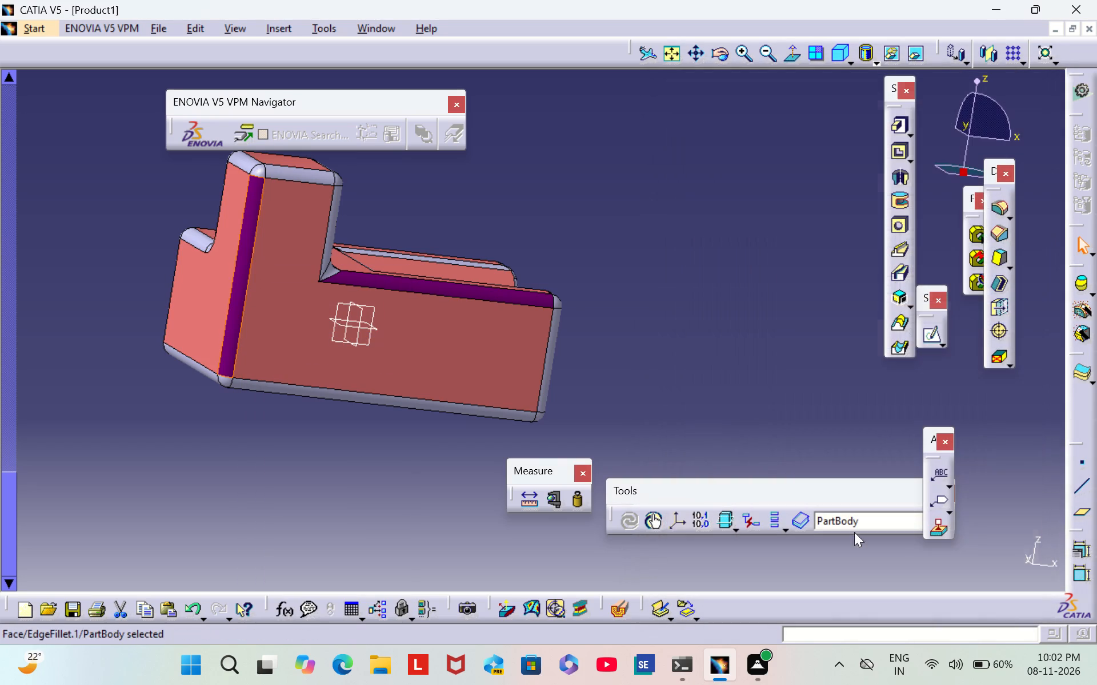
{"action": "left_click", "coordinate": [631, 316]}
Colour the fillet along the short bottom edge of the block's boss end dark purple.
{"action": "scroll", "coordinate": [208, 462], "scroll_direction": "down", "scroll_amount": 2}
{"action": "middle_click_drag", "start_coordinate": [208, 461], "coordinate": [470, 279]}
{"action": "right_click_drag", "start_coordinate": [225, 448], "coordinate": [470, 279]}
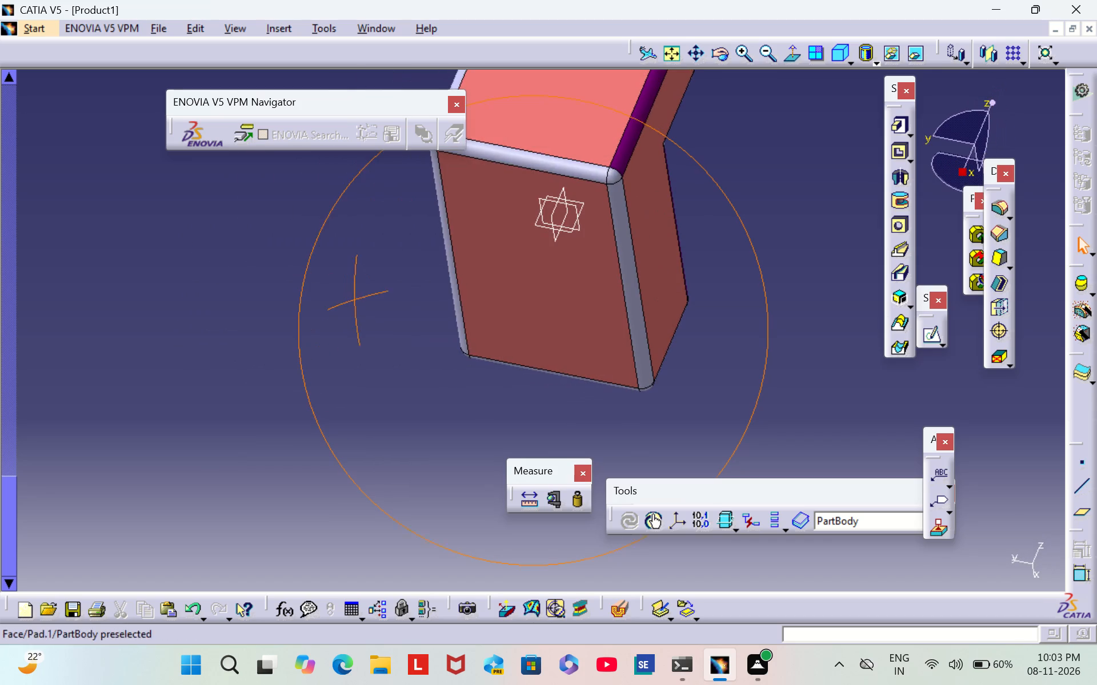
{"action": "right_click", "coordinate": [507, 155]}
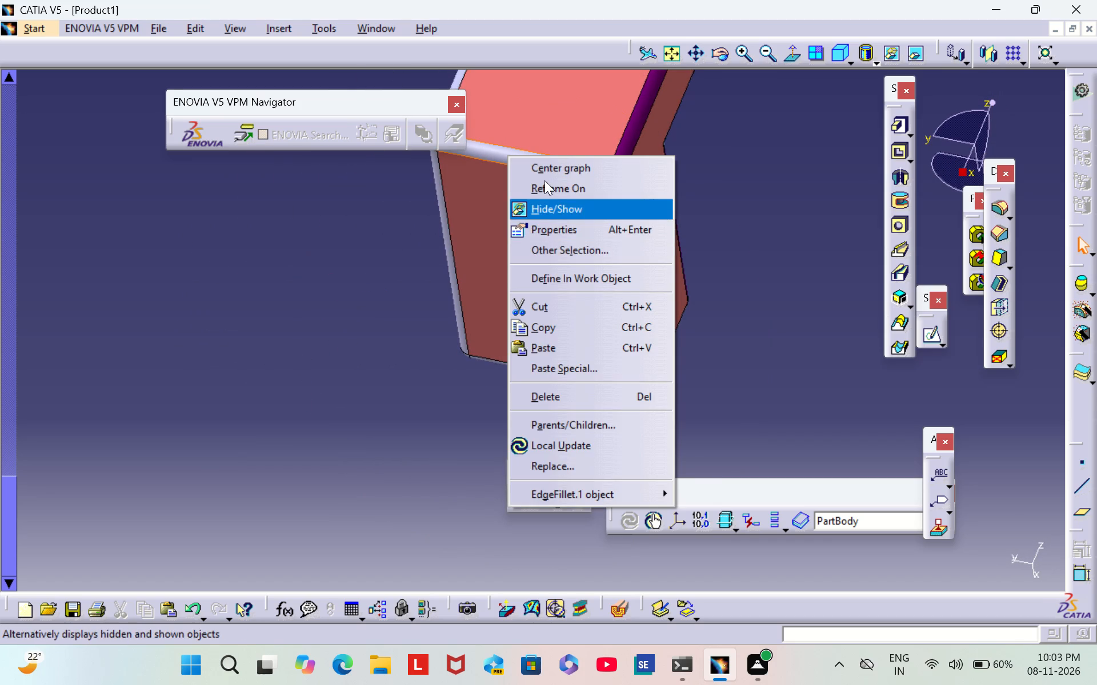
{"action": "left_click", "coordinate": [563, 228]}
{"action": "left_click", "coordinate": [739, 186]}
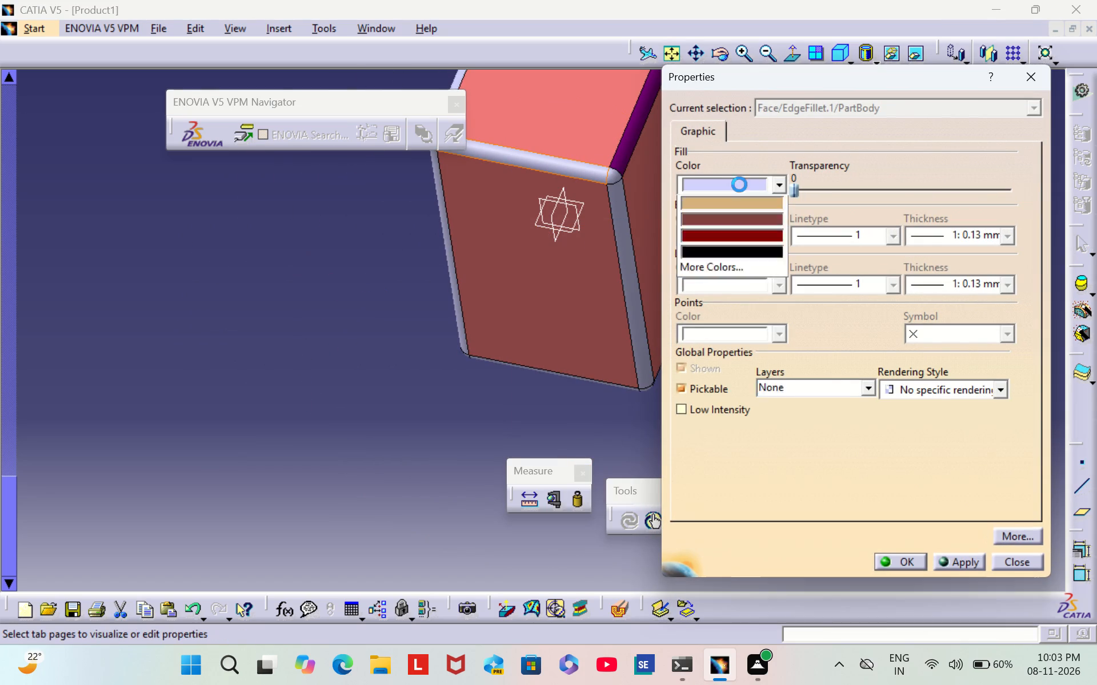
{"action": "left_click", "coordinate": [767, 478]}
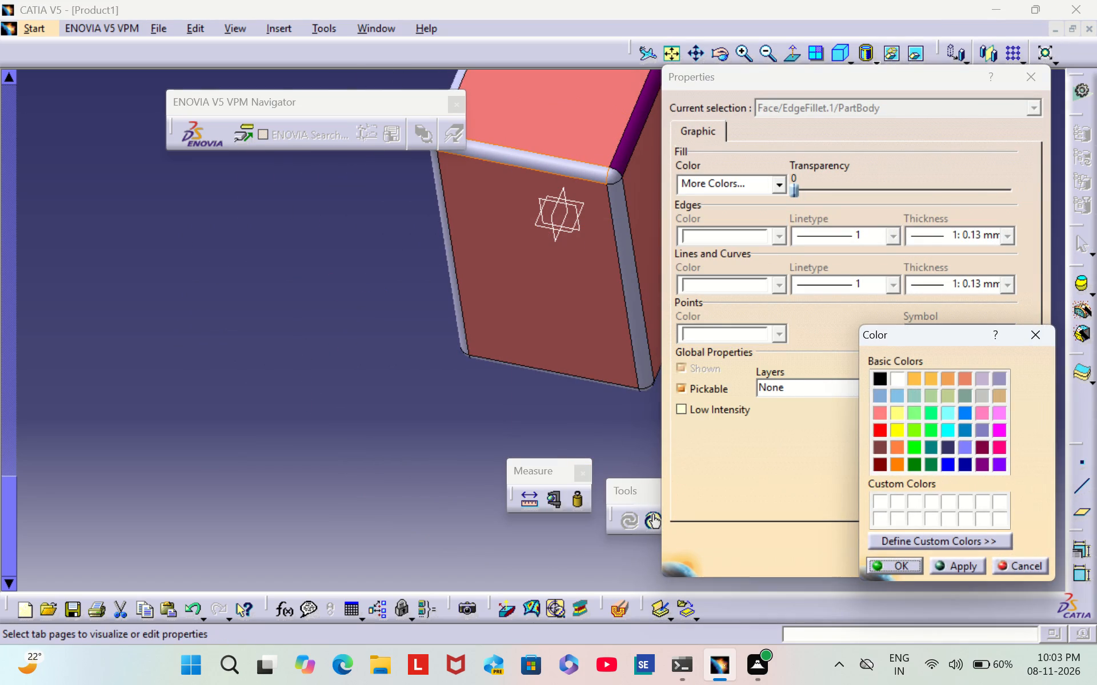
{"action": "left_click", "coordinate": [979, 468]}
{"action": "left_click", "coordinate": [914, 563]}
{"action": "left_click", "coordinate": [914, 563]}
{"action": "left_click", "coordinate": [448, 422]}
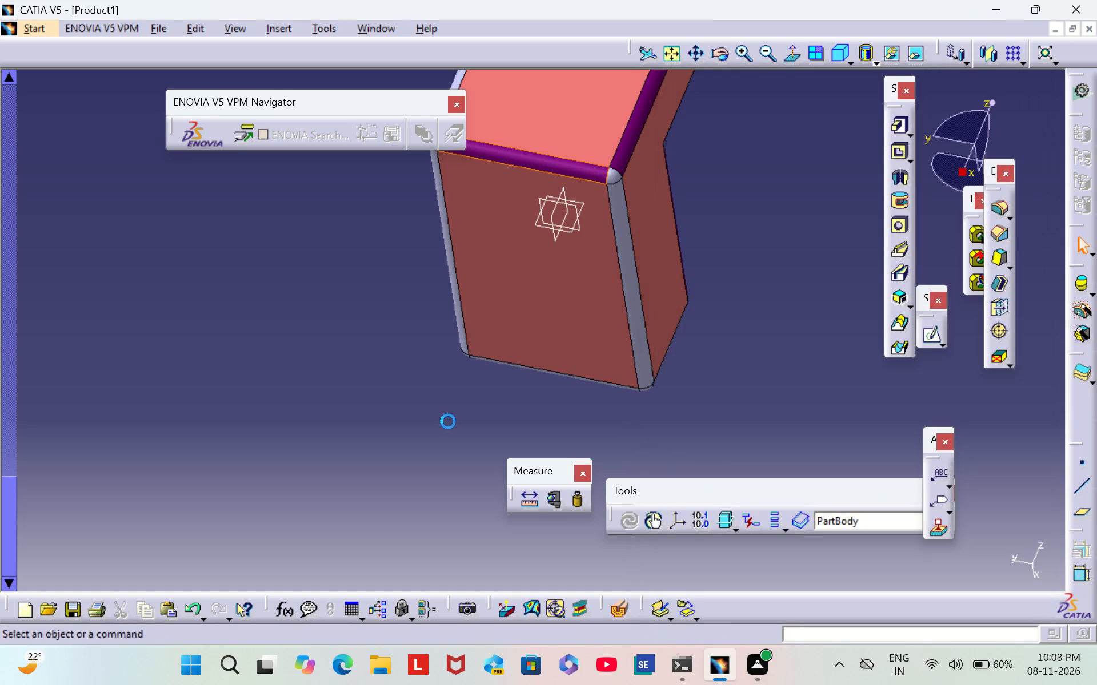
Colour the fillet along the block's long bottom edge on the boss side dark purple.
{"action": "right_click_drag", "start_coordinate": [691, 347], "coordinate": [481, 300]}
{"action": "middle_click_drag", "start_coordinate": [796, 265], "coordinate": [588, 235]}
{"action": "right_click_drag", "start_coordinate": [796, 263], "coordinate": [588, 235]}
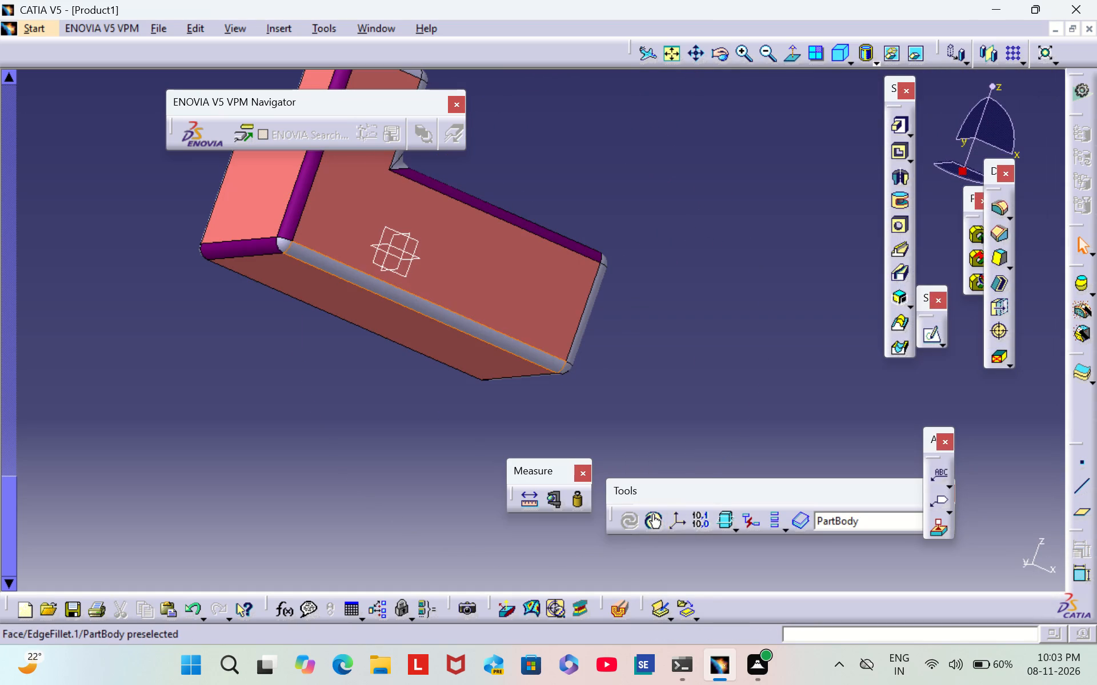
{"action": "right_click", "coordinate": [408, 304]}
{"action": "left_click", "coordinate": [469, 370]}
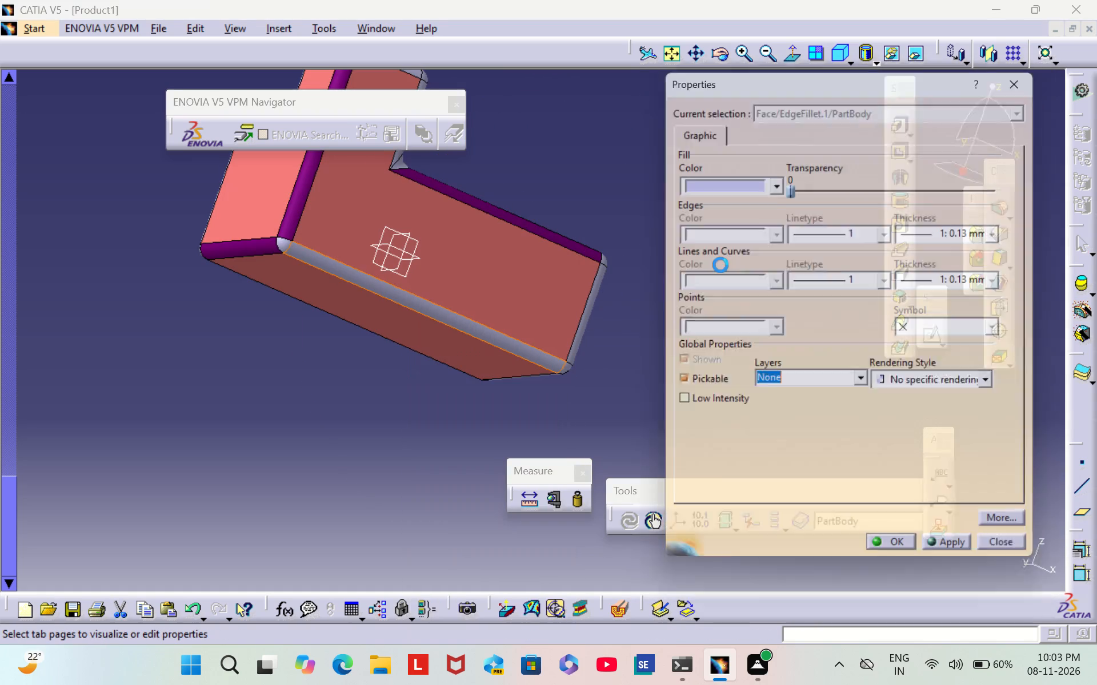
{"action": "left_click", "coordinate": [735, 179]}
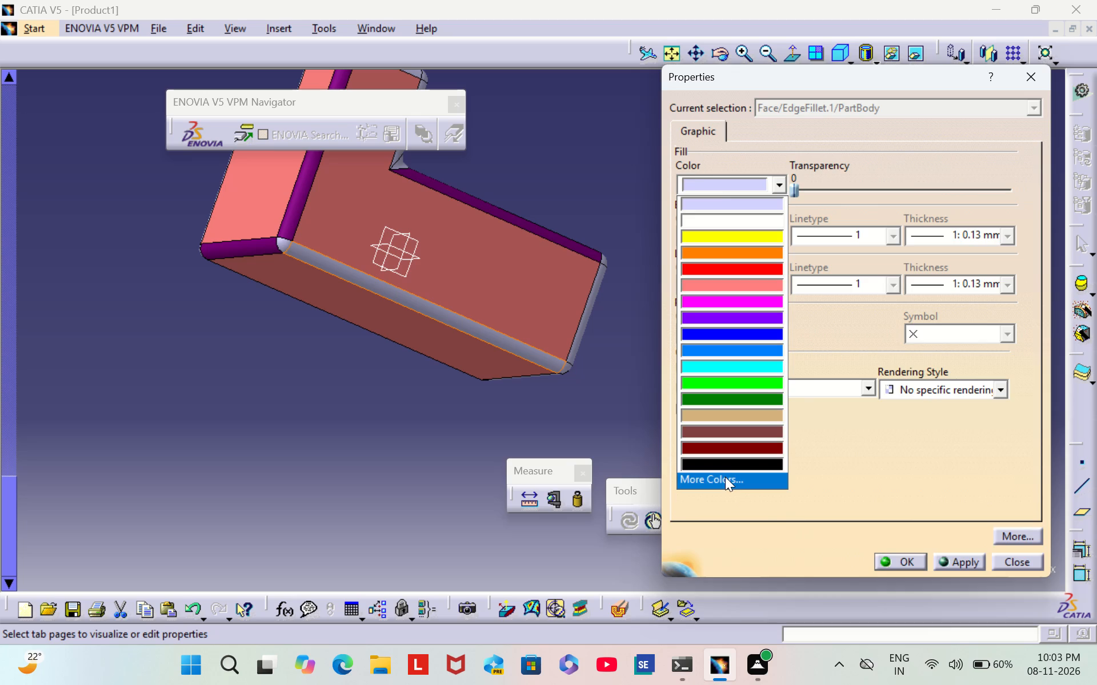
{"action": "left_click", "coordinate": [724, 476]}
{"action": "left_click", "coordinate": [981, 464]}
{"action": "left_click", "coordinate": [903, 570]}
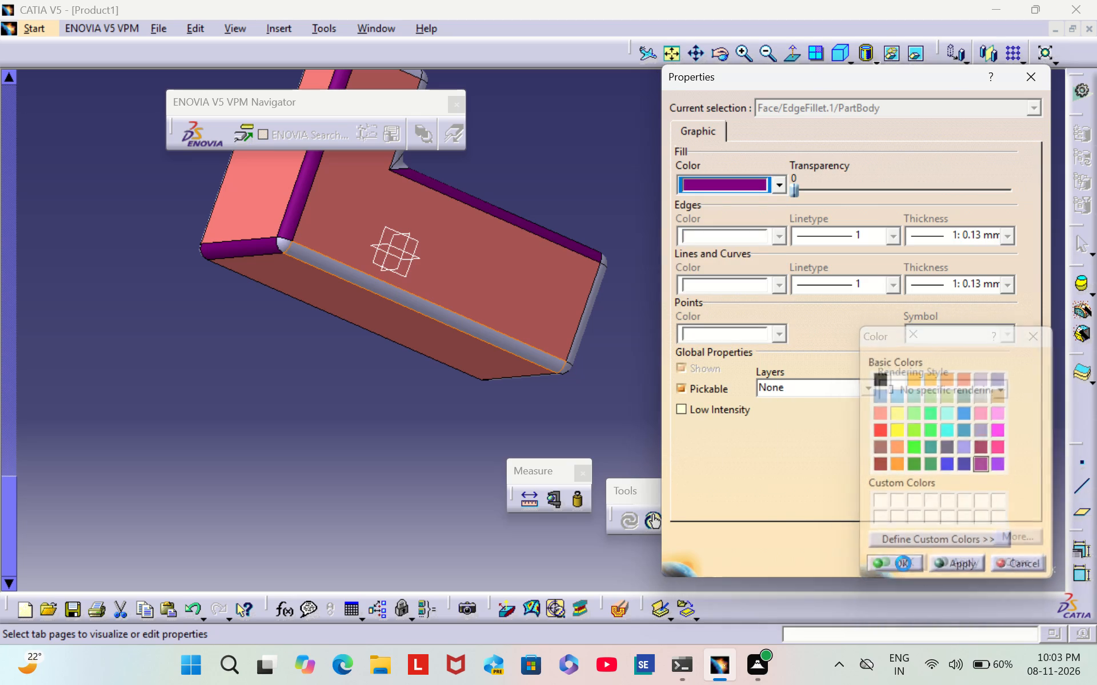
{"action": "left_click", "coordinate": [903, 561]}
{"action": "left_click", "coordinate": [634, 382]}
Colour the fillet along the boss's top edge, flush with the block's long side face, dark purple.
{"action": "scroll", "coordinate": [767, 298], "scroll_direction": "down", "scroll_amount": 1}
{"action": "middle_click_drag", "start_coordinate": [768, 296], "coordinate": [596, 360]}
{"action": "right_click_drag", "start_coordinate": [768, 296], "coordinate": [596, 360]}
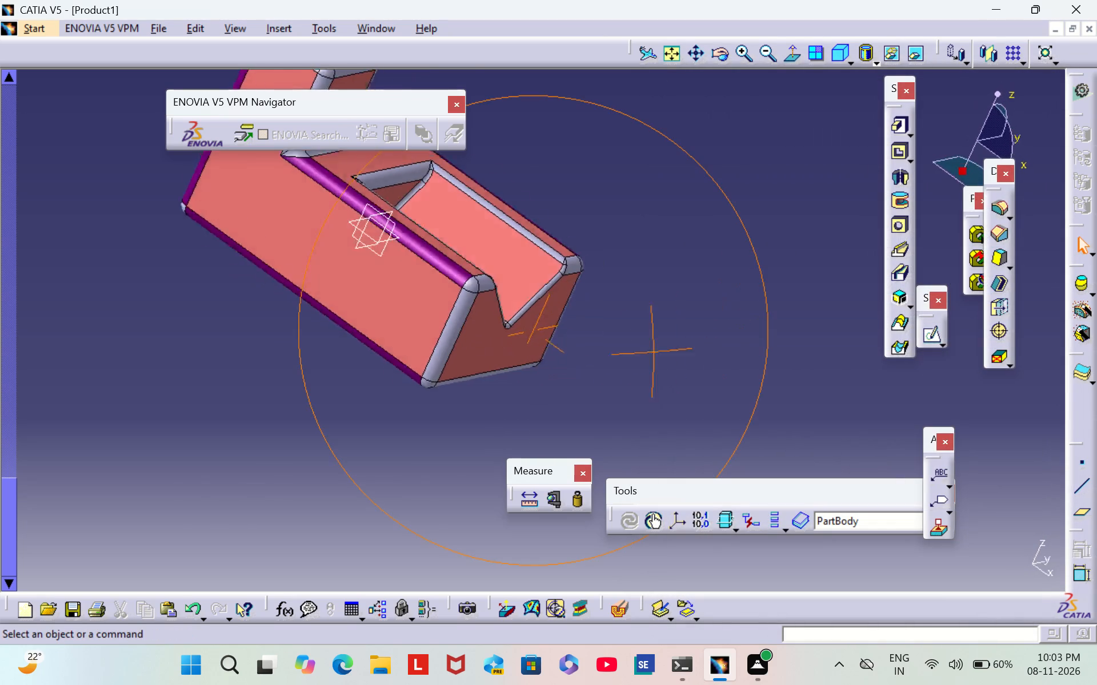
{"action": "middle_click_drag", "start_coordinate": [596, 360], "coordinate": [495, 371]}
{"action": "right_click_drag", "start_coordinate": [596, 360], "coordinate": [495, 371]}
{"action": "middle_click_drag", "start_coordinate": [561, 138], "coordinate": [651, 431]}
{"action": "scroll", "coordinate": [649, 422], "scroll_direction": "down", "scroll_amount": 1}
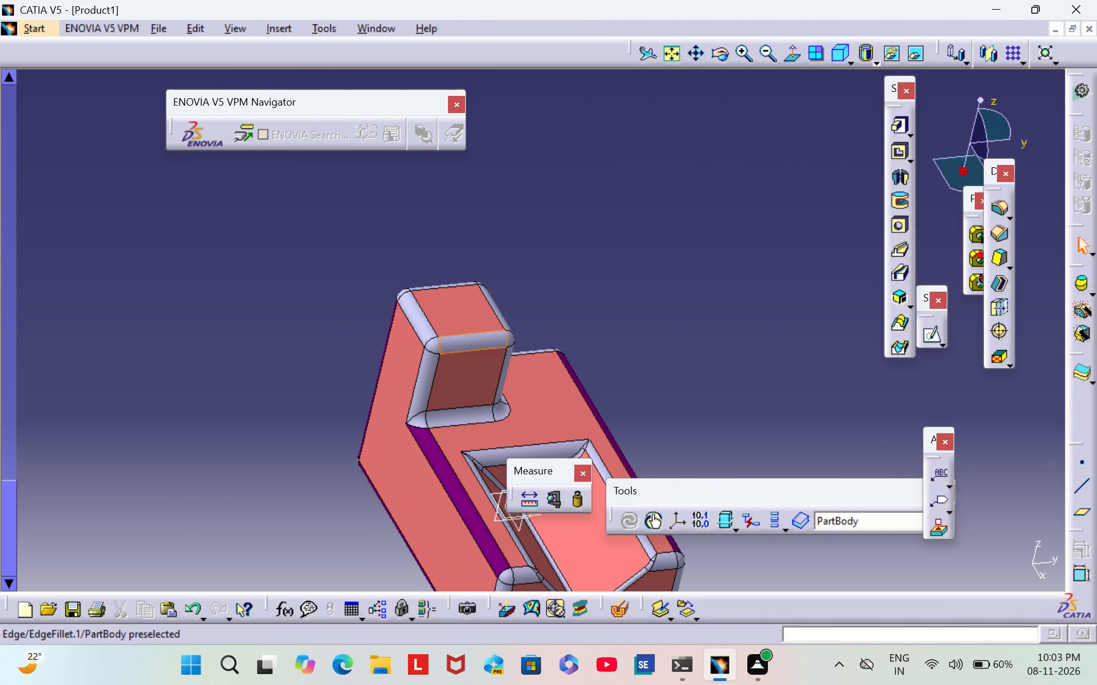
{"action": "right_click", "coordinate": [411, 316]}
{"action": "left_click", "coordinate": [469, 360]}
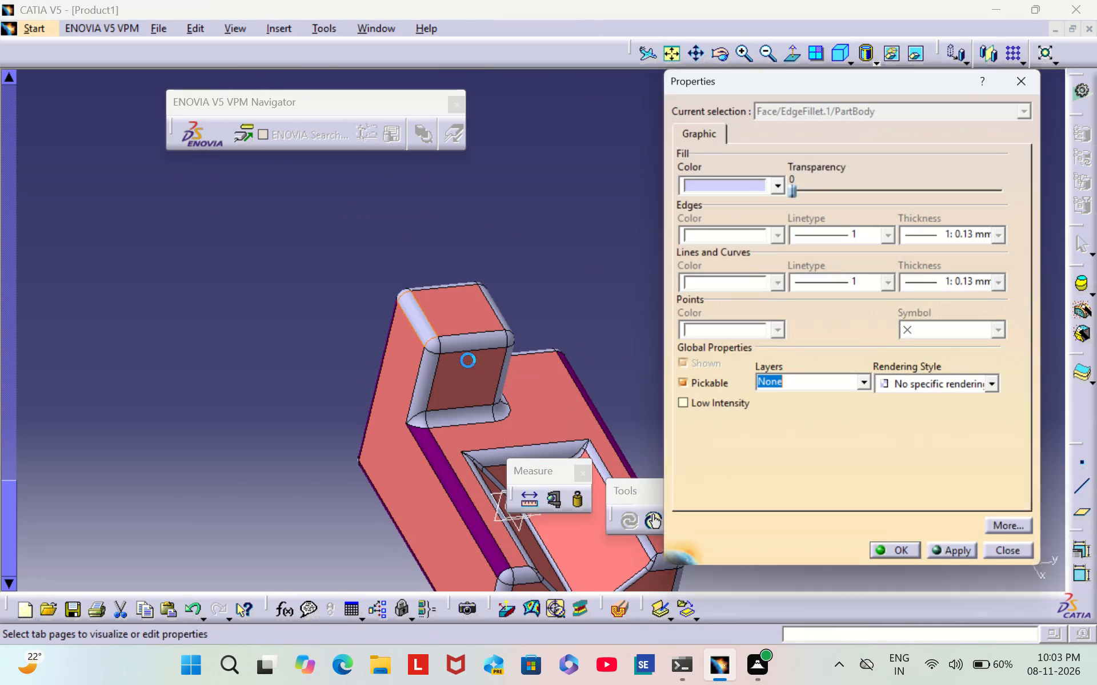
{"action": "left_click", "coordinate": [730, 187]}
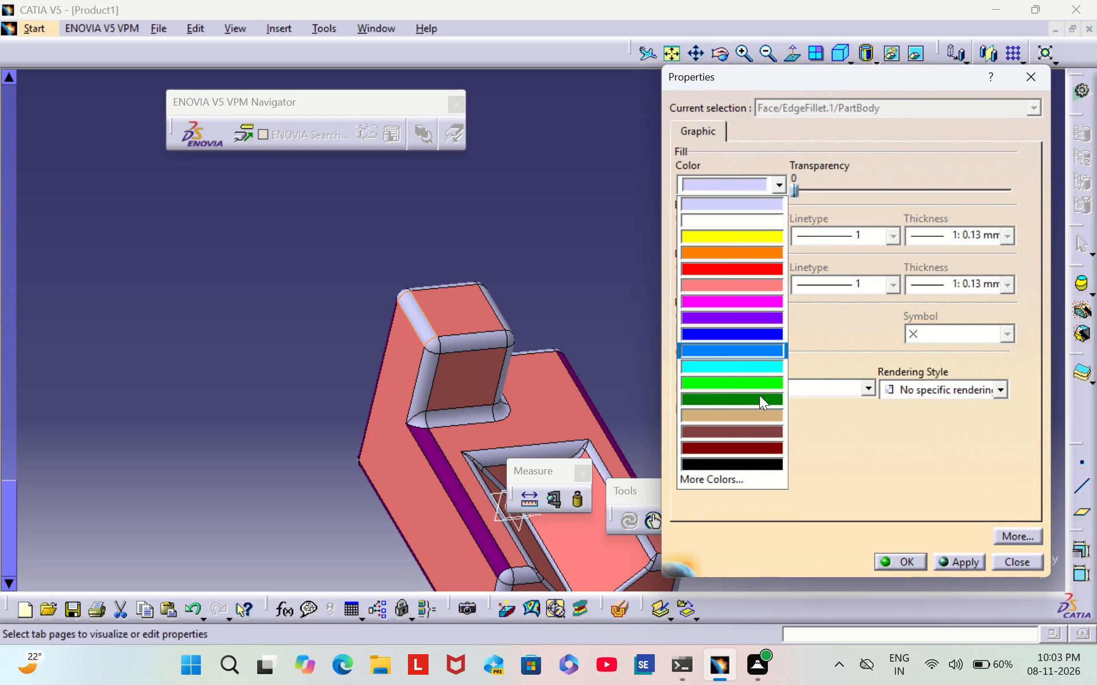
{"action": "left_click", "coordinate": [772, 479]}
{"action": "left_click", "coordinate": [976, 468]}
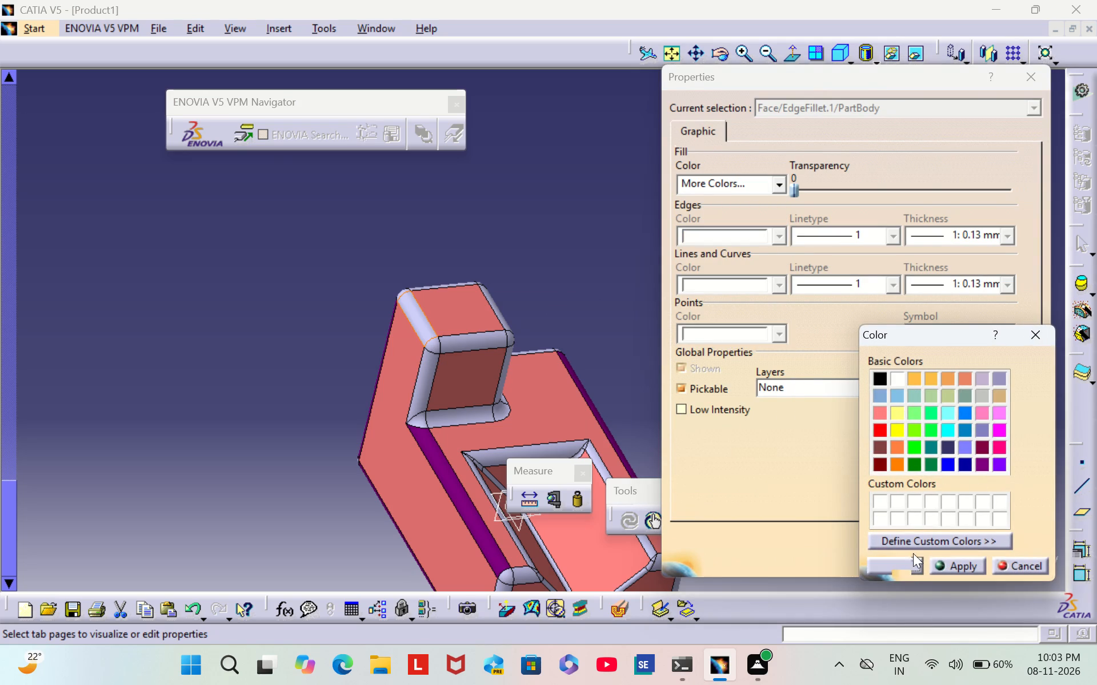
{"action": "left_click", "coordinate": [903, 570]}
{"action": "left_click", "coordinate": [905, 558]}
{"action": "left_click", "coordinate": [548, 289]}
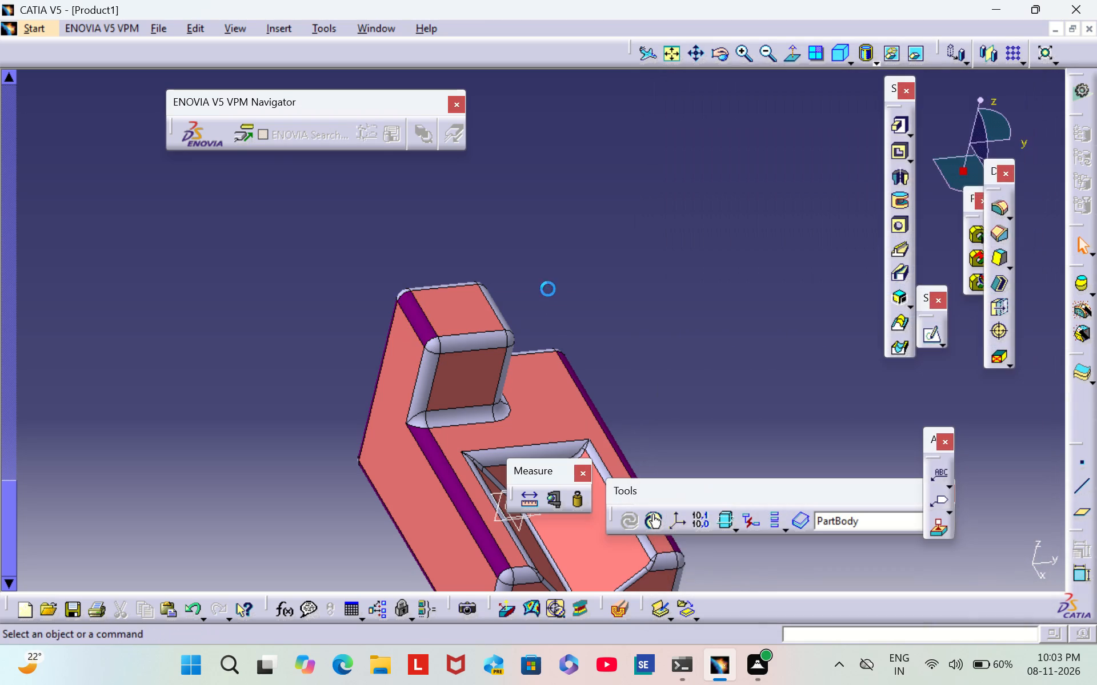
Colour the fillet along the boss's opposite top edge, above its inner side face, dark purple.
{"action": "middle_click_drag", "start_coordinate": [556, 276], "coordinate": [401, 361]}
{"action": "right_click_drag", "start_coordinate": [556, 275], "coordinate": [401, 361]}
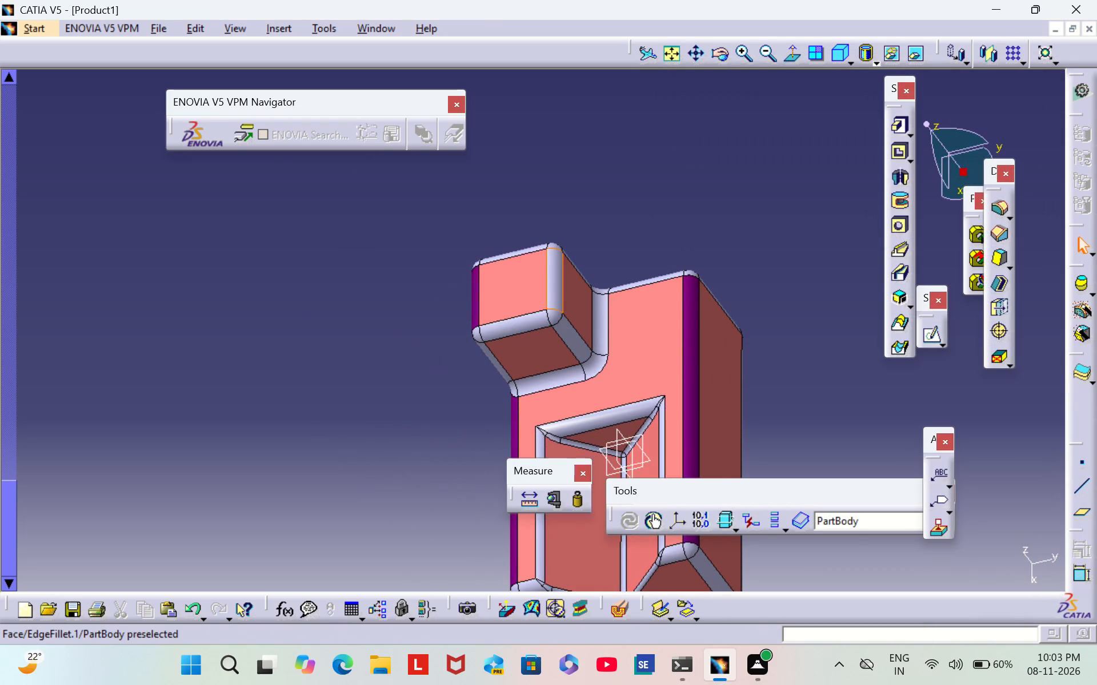
{"action": "right_click", "coordinate": [554, 272]}
{"action": "left_click", "coordinate": [653, 350]}
{"action": "left_click_drag", "start_coordinate": [653, 350], "coordinate": [658, 353]}
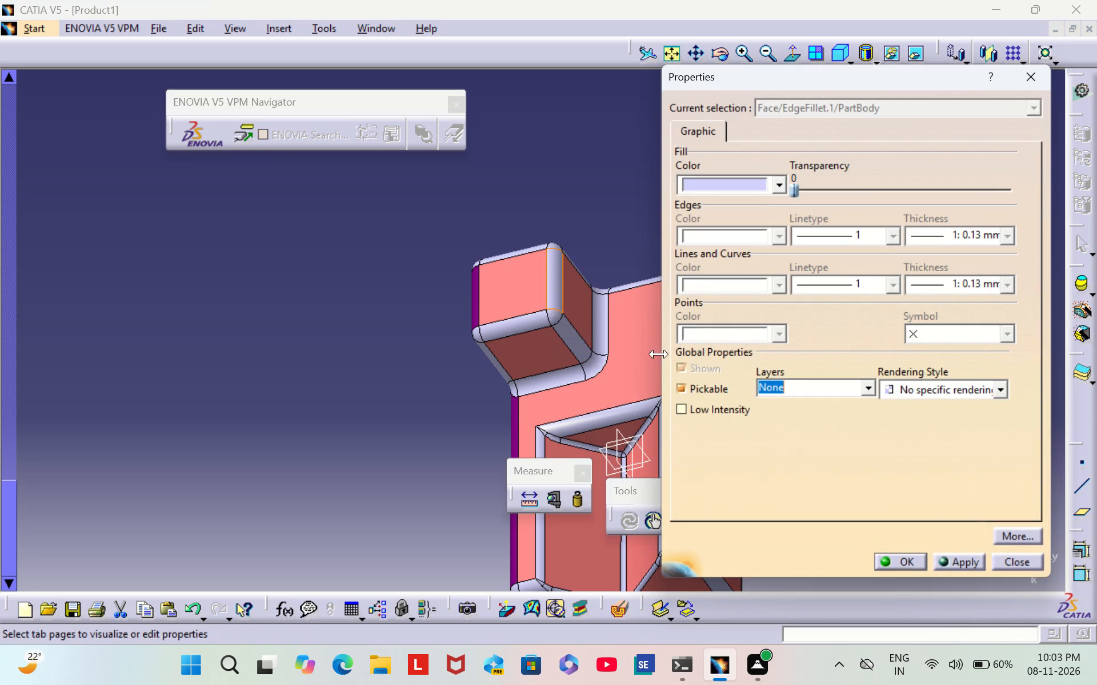
{"action": "left_click", "coordinate": [770, 168]}
{"action": "left_click", "coordinate": [758, 182]}
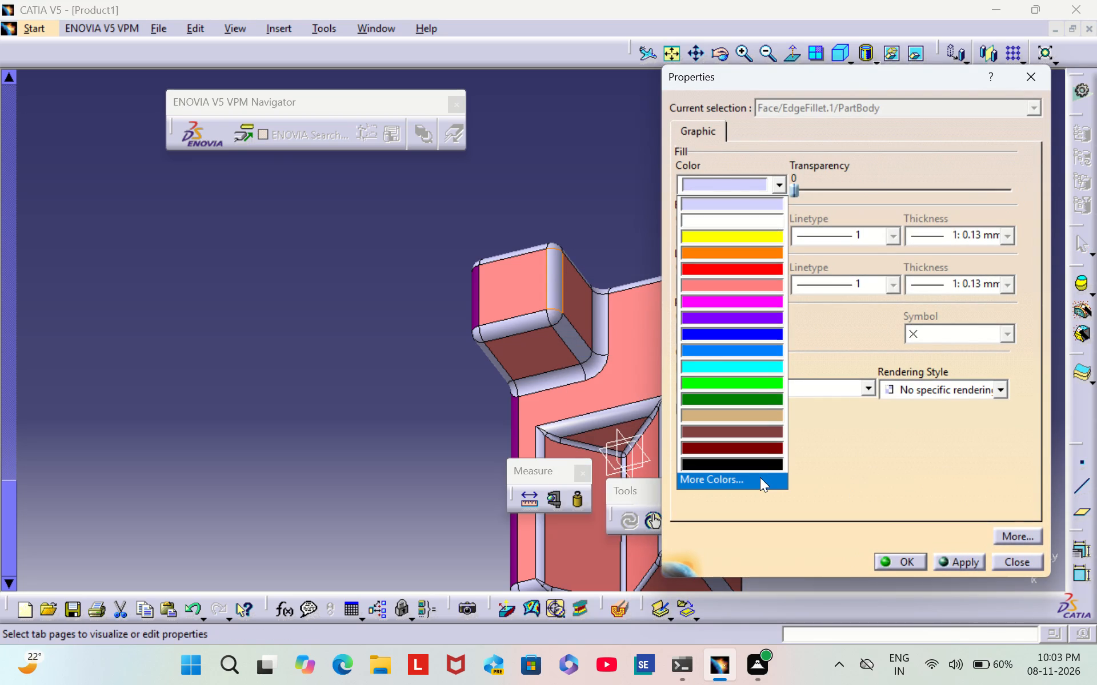
{"action": "left_click", "coordinate": [759, 477]}
{"action": "left_click", "coordinate": [980, 464]}
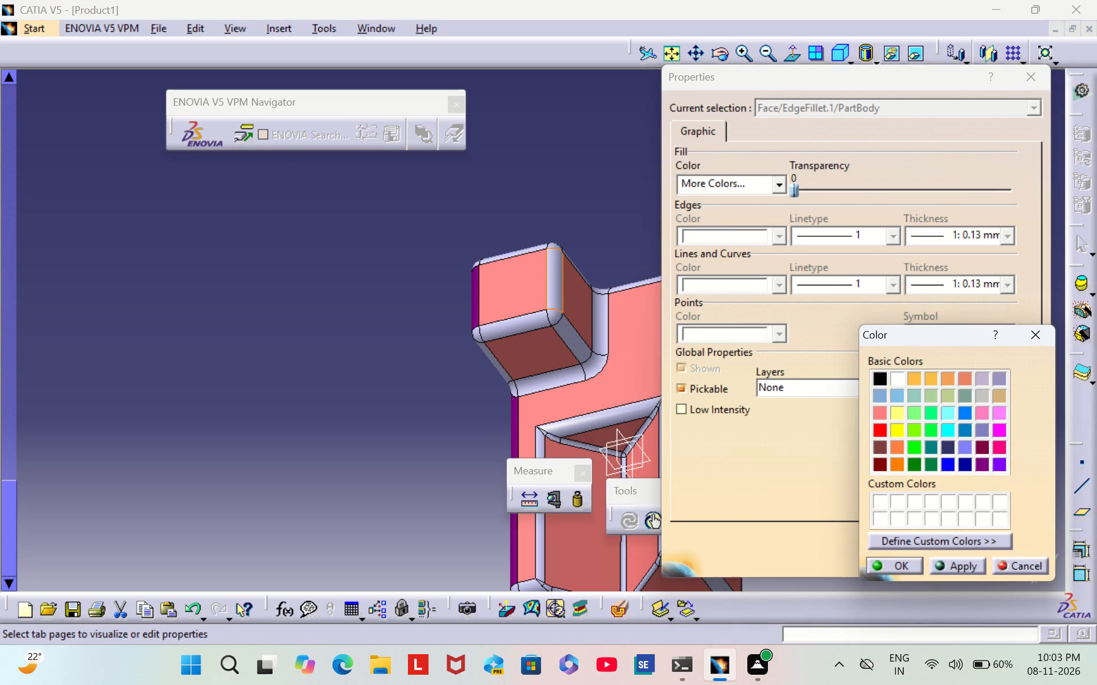
{"action": "left_click", "coordinate": [896, 571]}
{"action": "left_click", "coordinate": [908, 563]}
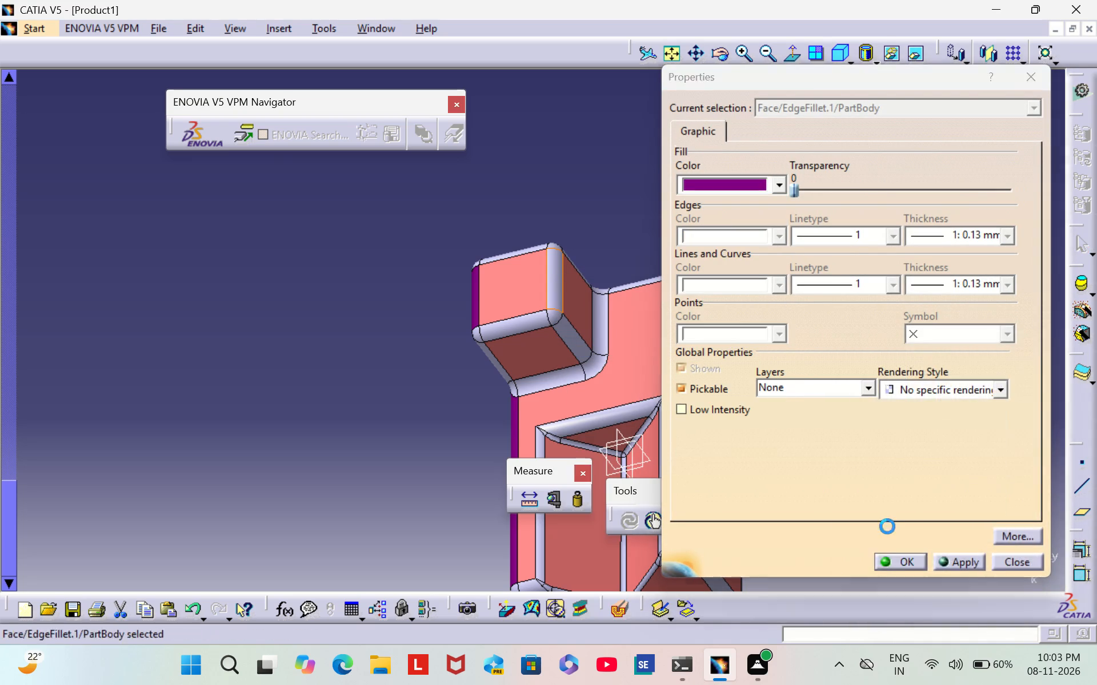
{"action": "left_click", "coordinate": [711, 292]}
Colour the straight base fillet between the boss's inner side face and the block's top face dark purple.
{"action": "right_click", "coordinate": [600, 327]}
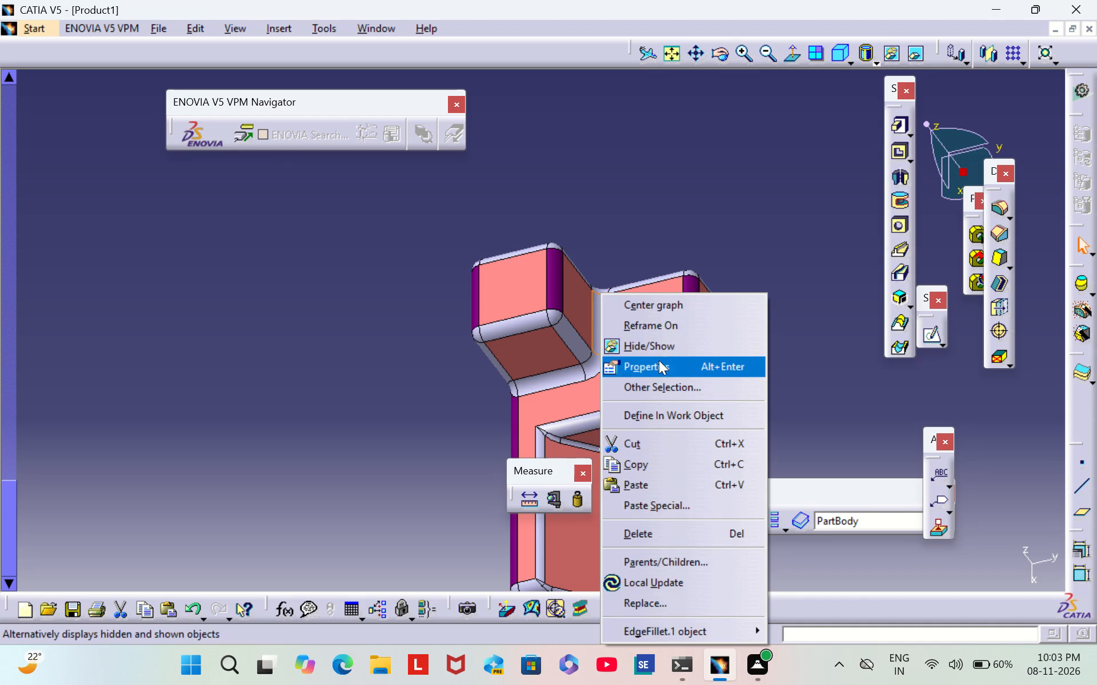
{"action": "left_click", "coordinate": [659, 360]}
{"action": "left_click", "coordinate": [763, 191]}
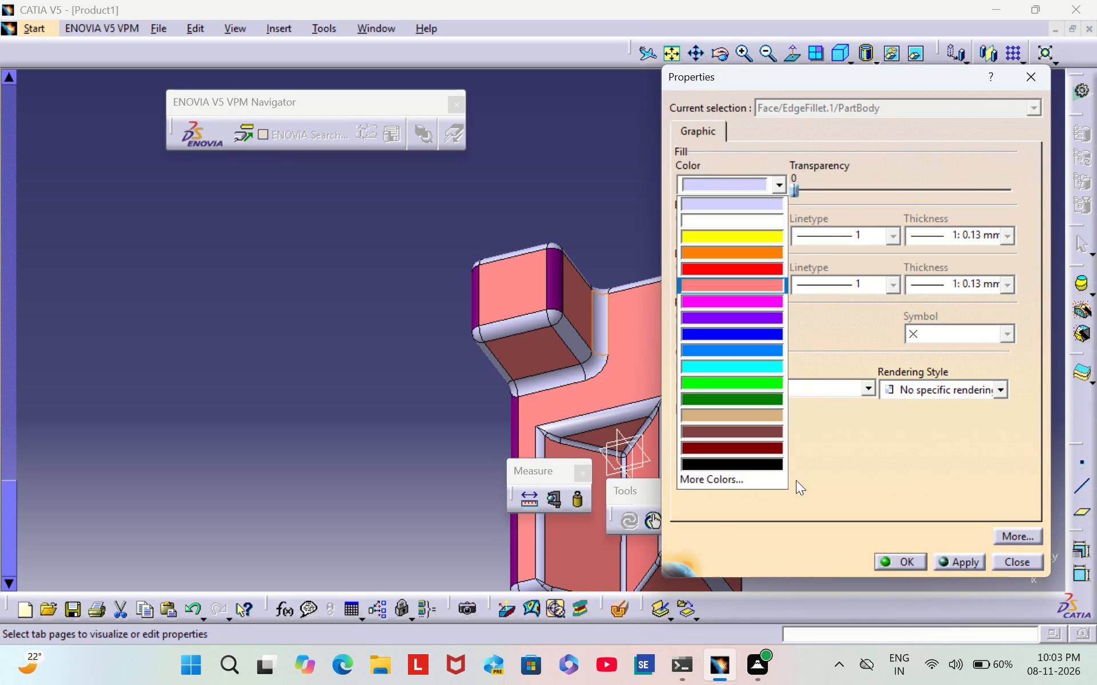
{"action": "left_click", "coordinate": [739, 486]}
{"action": "left_click", "coordinate": [976, 468]}
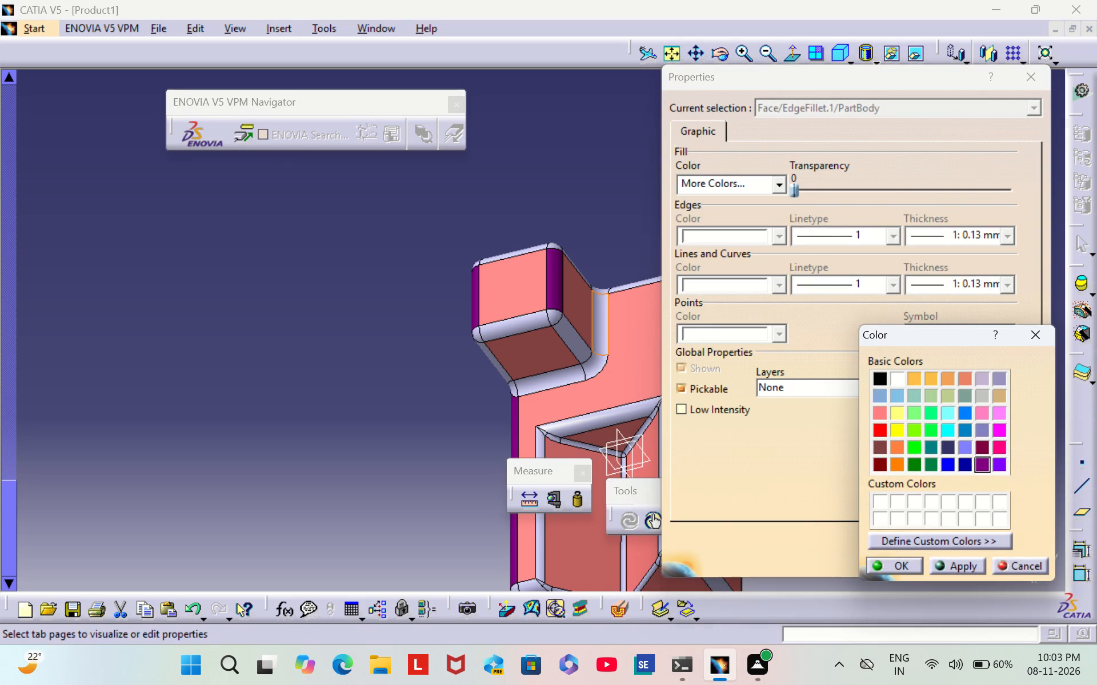
{"action": "left_click", "coordinate": [906, 561]}
{"action": "left_click", "coordinate": [900, 558]}
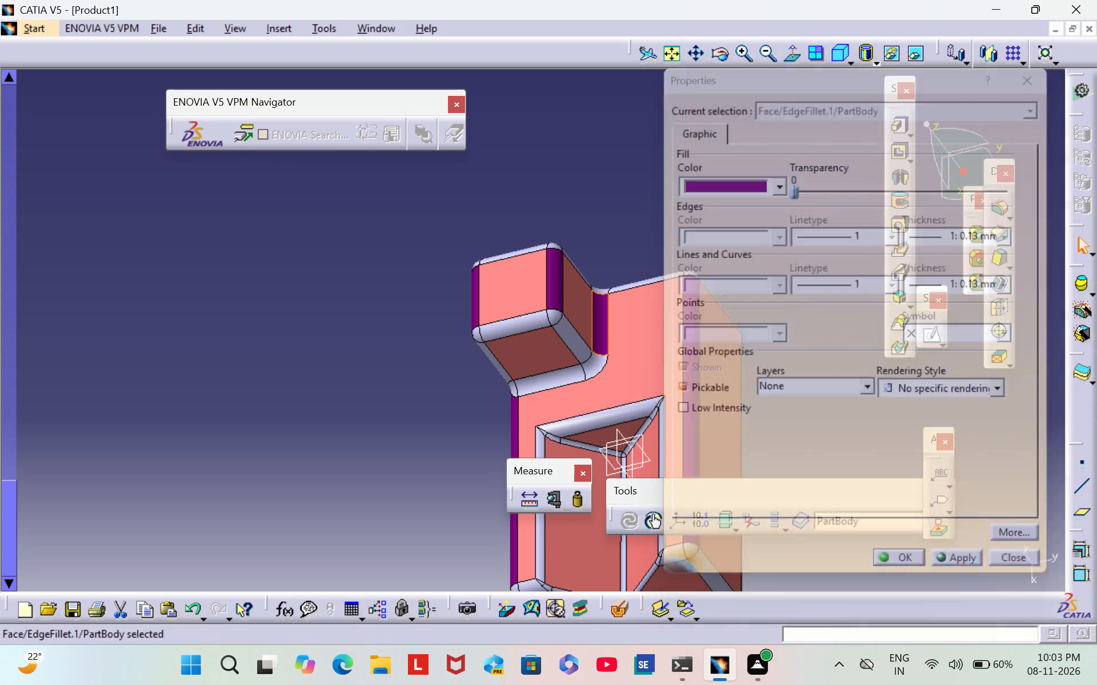
{"action": "left_click", "coordinate": [663, 211]}
Colour the boss's vertical fillet between its inner side face and the block's end face dark purple.
{"action": "scroll", "coordinate": [663, 211], "scroll_direction": "down", "scroll_amount": 1}
{"action": "middle_click_drag", "start_coordinate": [663, 211], "coordinate": [561, 347]}
{"action": "right_click_drag", "start_coordinate": [663, 210], "coordinate": [561, 347]}
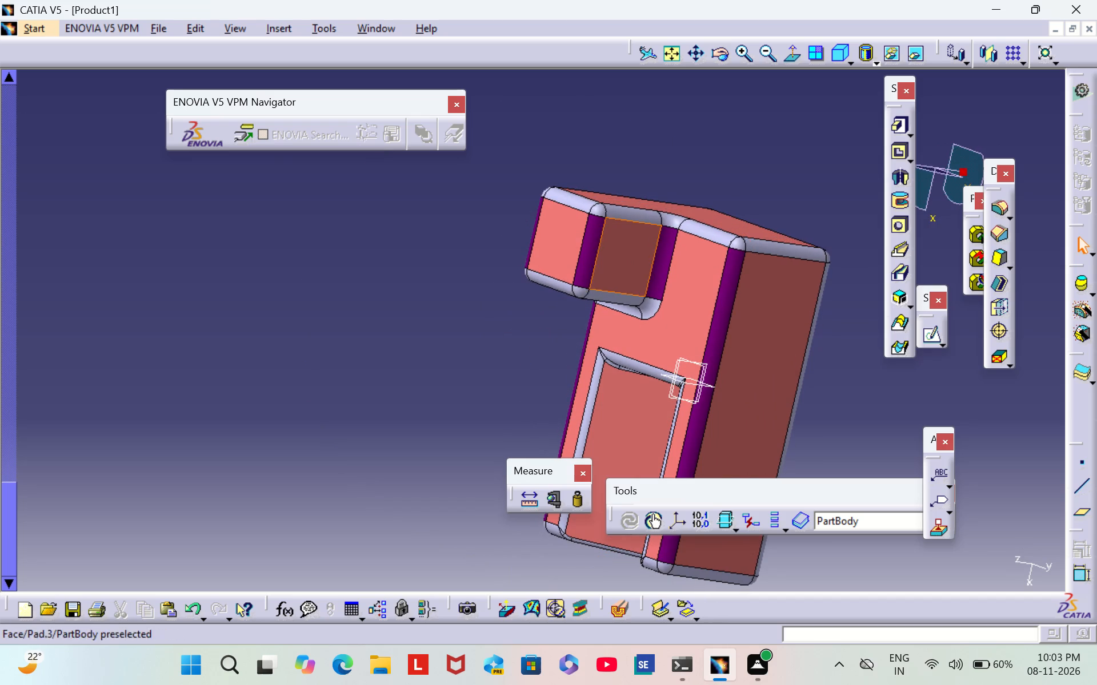
{"action": "right_click", "coordinate": [640, 216]}
{"action": "left_click", "coordinate": [740, 291]}
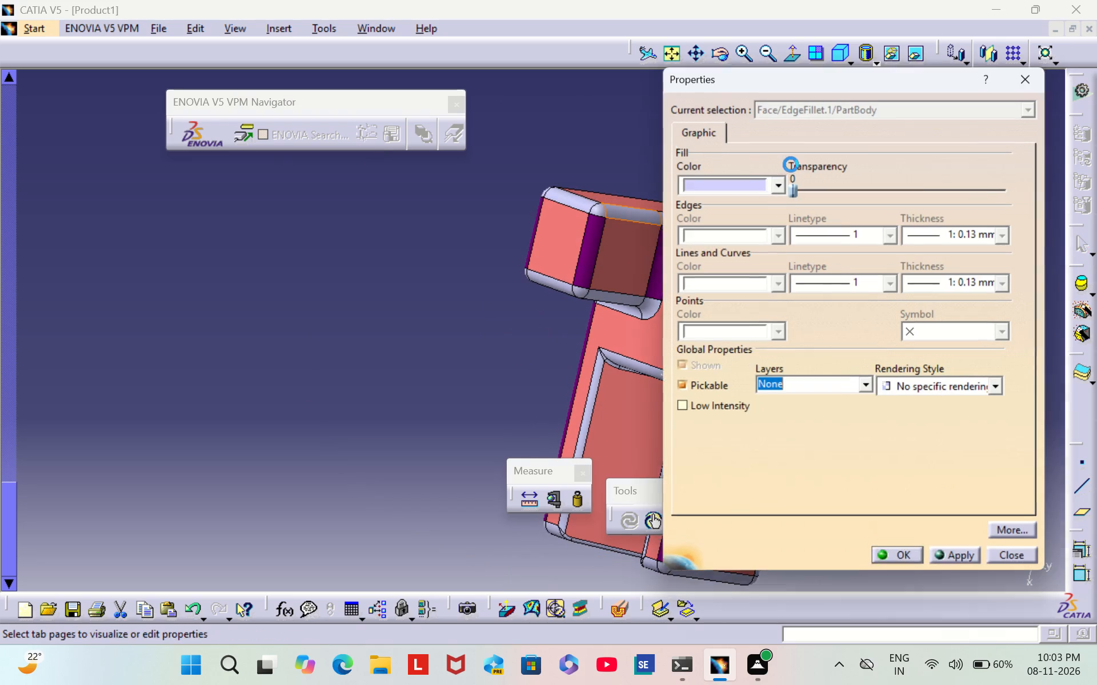
{"action": "left_click", "coordinate": [754, 191]}
{"action": "left_click", "coordinate": [745, 487]}
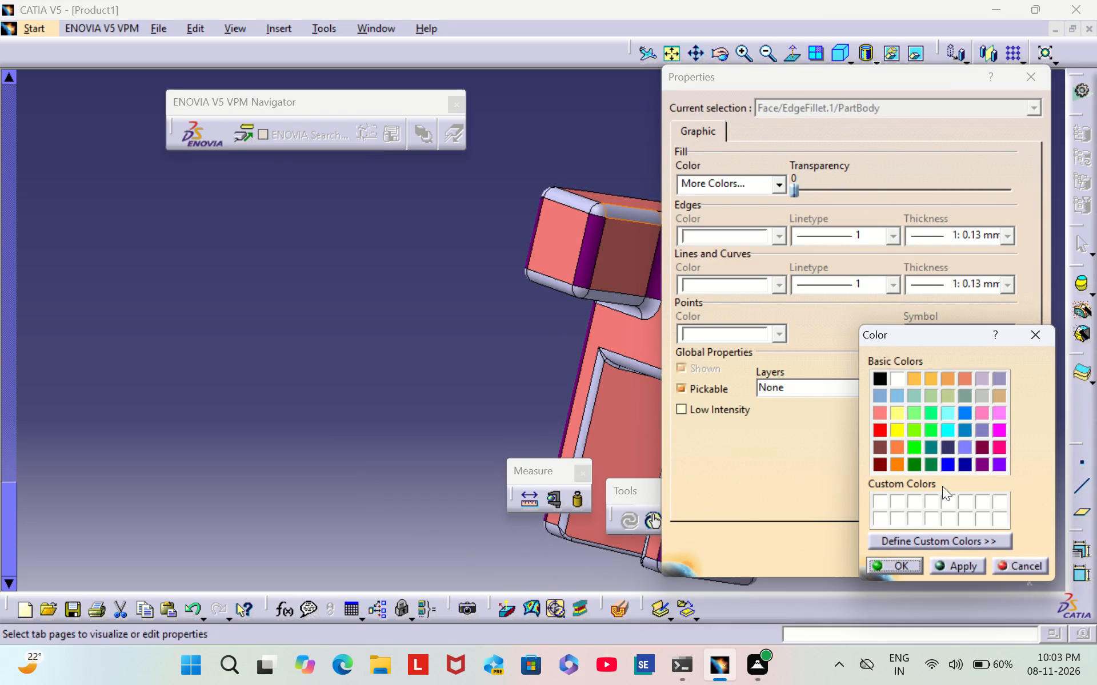
{"action": "left_click", "coordinate": [983, 462]}
{"action": "left_click", "coordinate": [900, 561]}
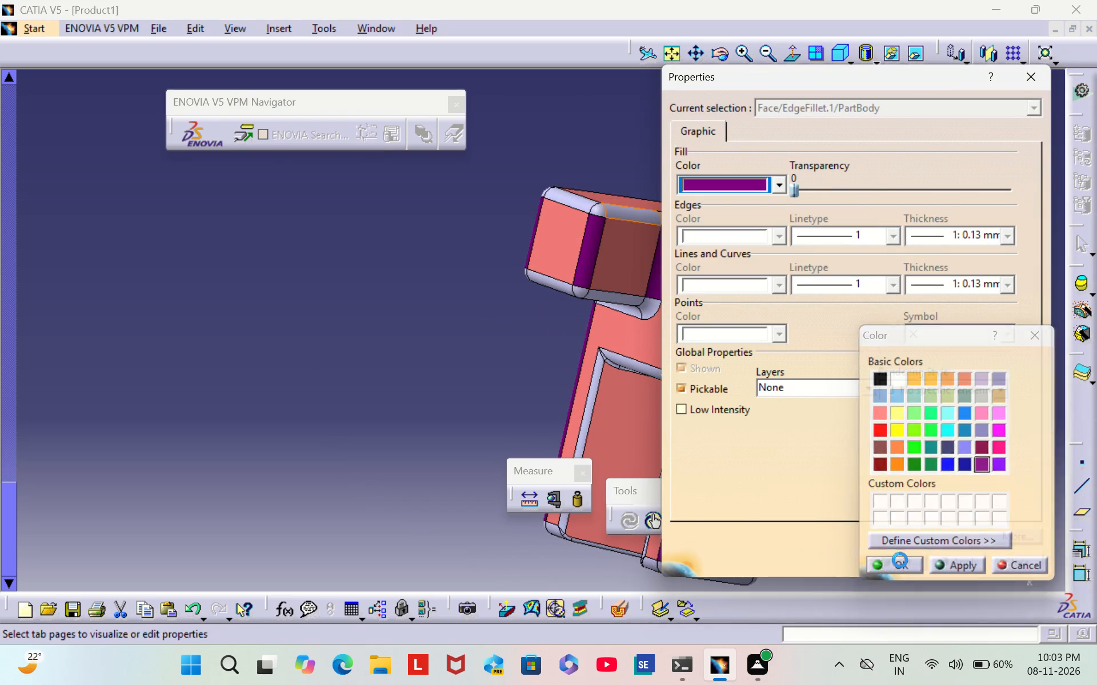
{"action": "left_click", "coordinate": [898, 560]}
{"action": "left_click", "coordinate": [355, 381]}
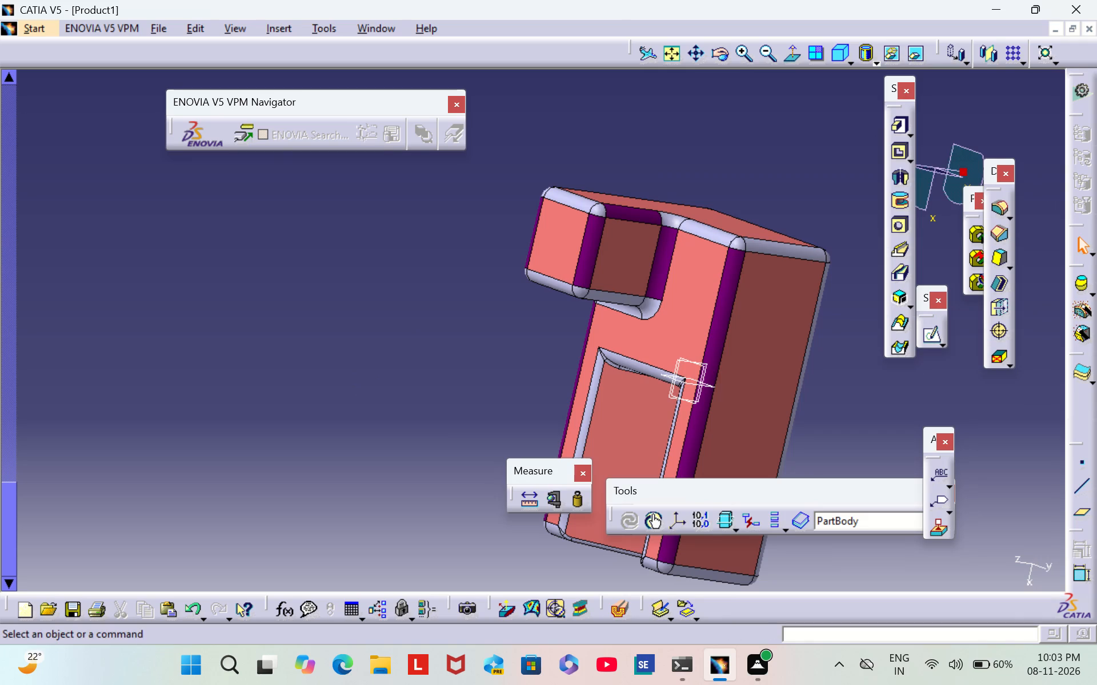
Colour the fillet along the boss's top edge at the block's end face dark purple.
{"action": "scroll", "coordinate": [449, 250], "scroll_direction": "down", "scroll_amount": 1}
{"action": "middle_click_drag", "start_coordinate": [449, 250], "coordinate": [582, 336]}
{"action": "right_click_drag", "start_coordinate": [449, 250], "coordinate": [582, 336]}
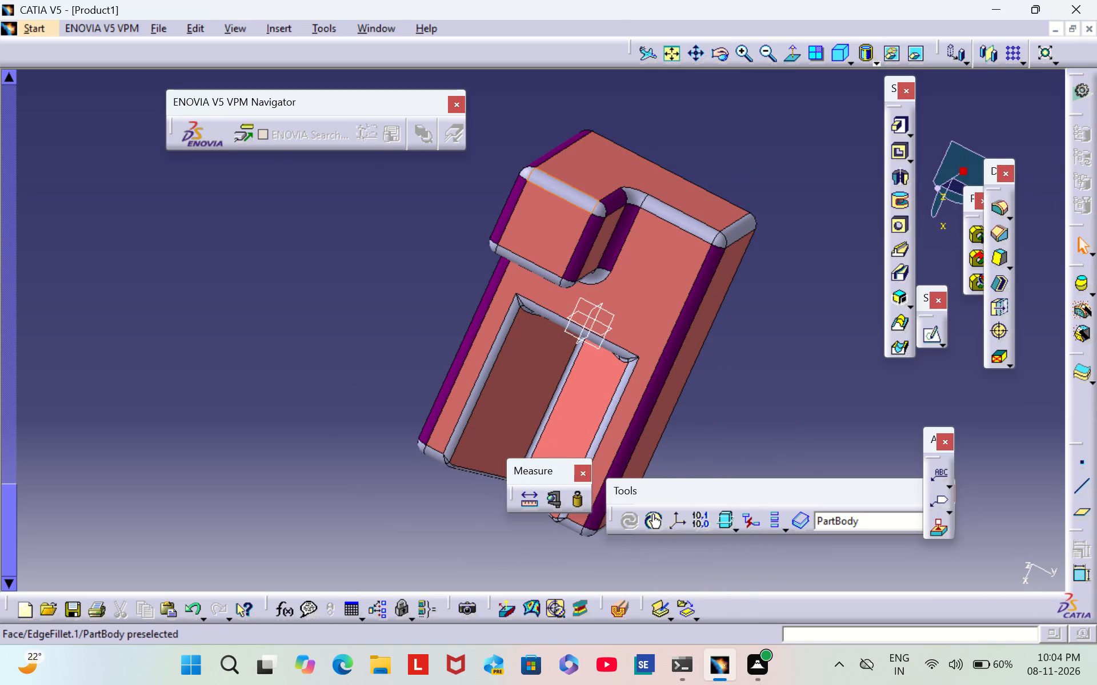
{"action": "right_click", "coordinate": [548, 187]}
{"action": "left_click", "coordinate": [658, 259]}
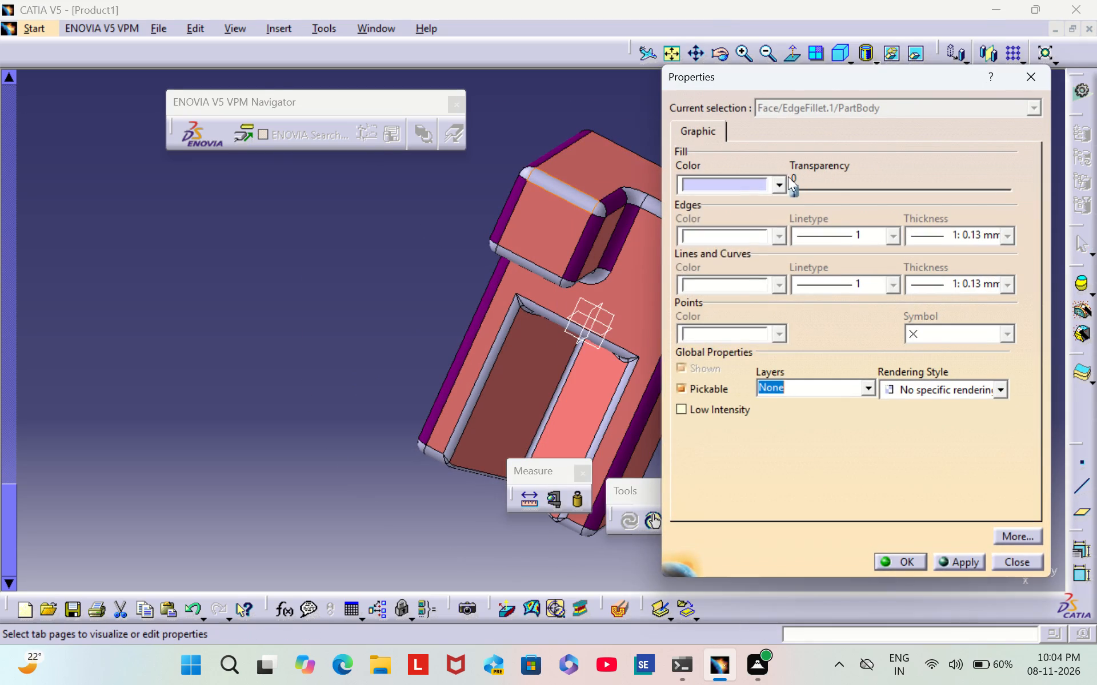
{"action": "left_click", "coordinate": [774, 176]}
{"action": "left_click", "coordinate": [744, 471]}
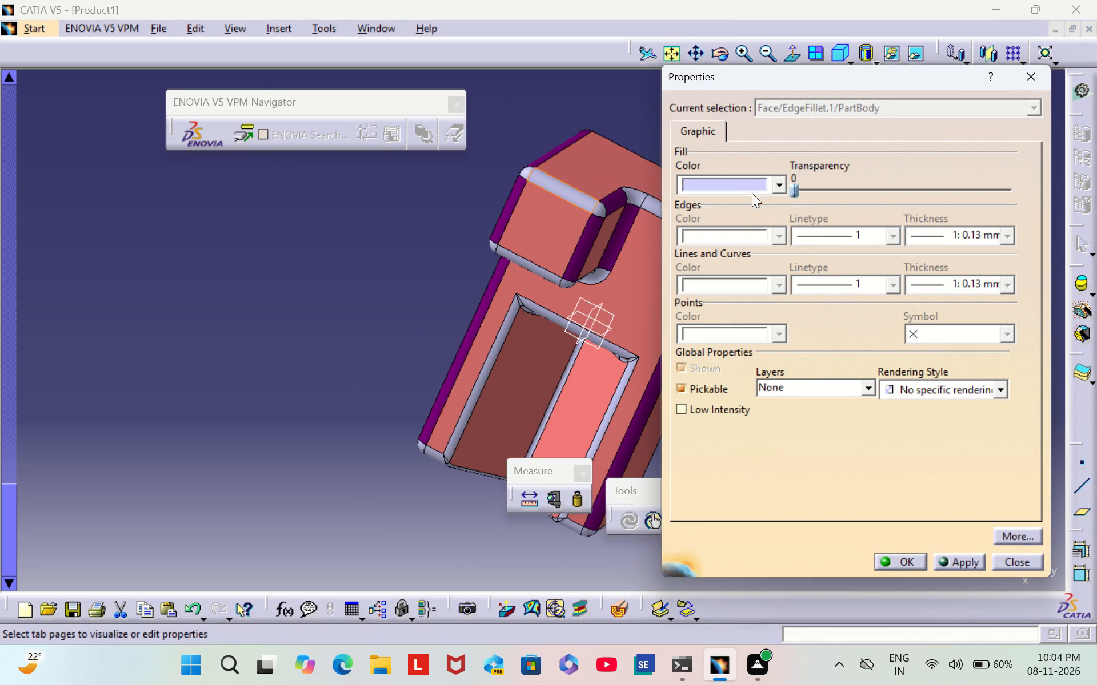
{"action": "left_click", "coordinate": [750, 185]}
{"action": "left_click", "coordinate": [743, 483]}
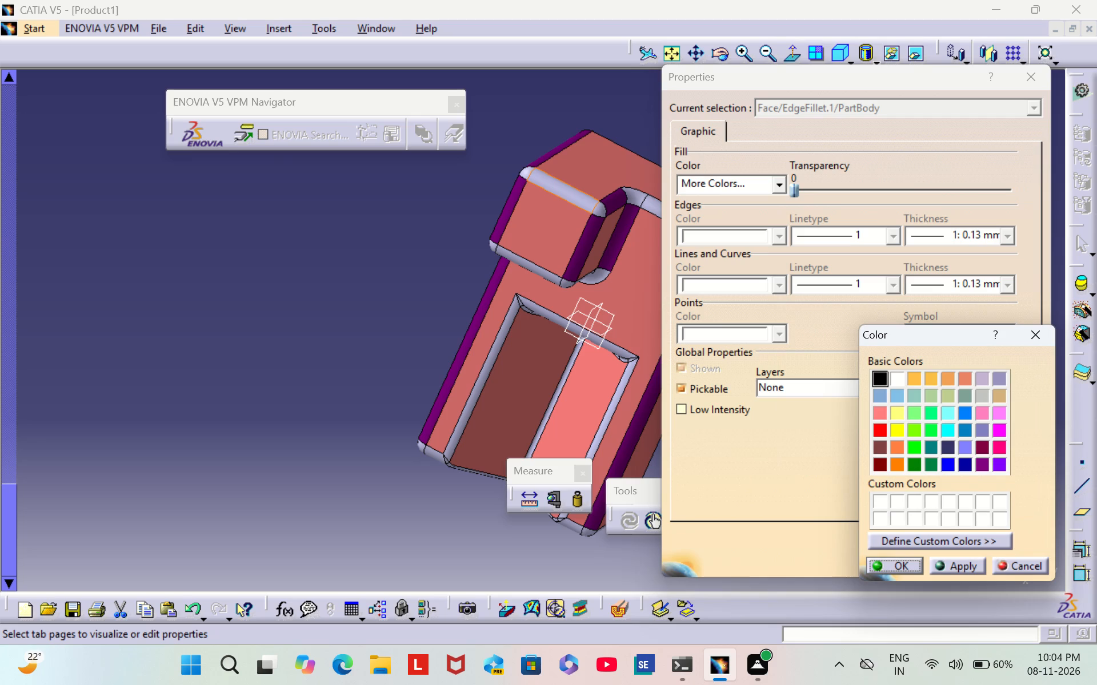
{"action": "left_click", "coordinate": [976, 466]}
{"action": "left_click", "coordinate": [898, 563]}
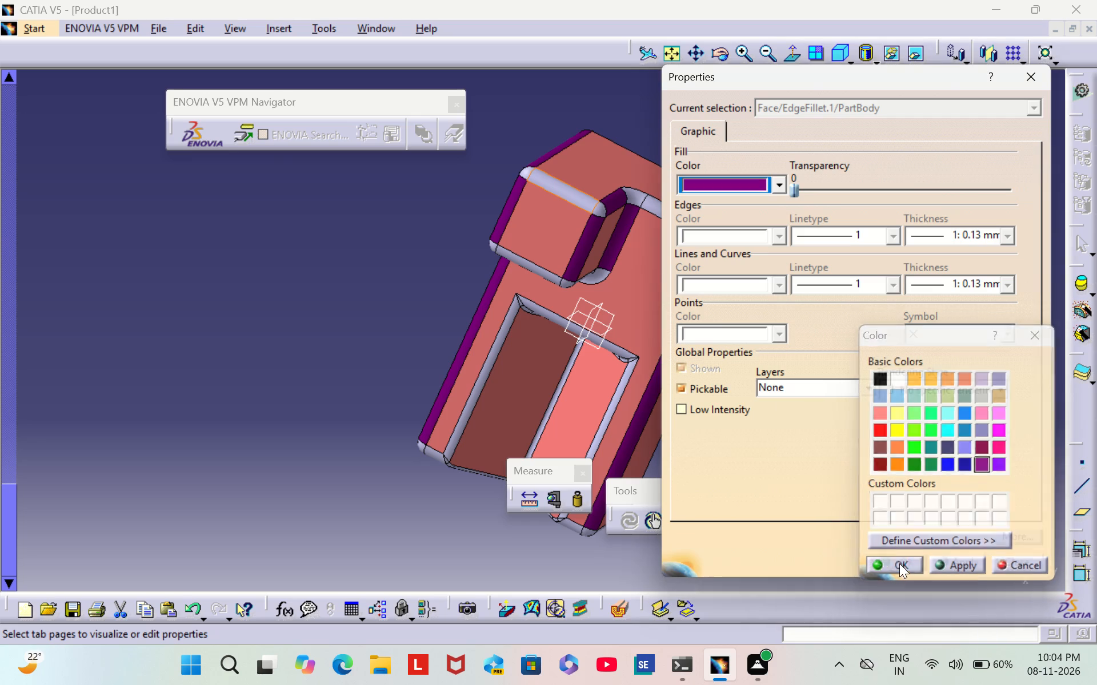
{"action": "left_click", "coordinate": [901, 559]}
{"action": "left_click", "coordinate": [362, 377]}
Colour the fillet along the boss's top edge, above its face toward the V-notch, dark purple.
{"action": "middle_click_drag", "start_coordinate": [334, 333], "coordinate": [499, 393]}
{"action": "scroll", "coordinate": [334, 333], "scroll_direction": "down", "scroll_amount": 1}
{"action": "right_click_drag", "start_coordinate": [334, 333], "coordinate": [499, 393]}
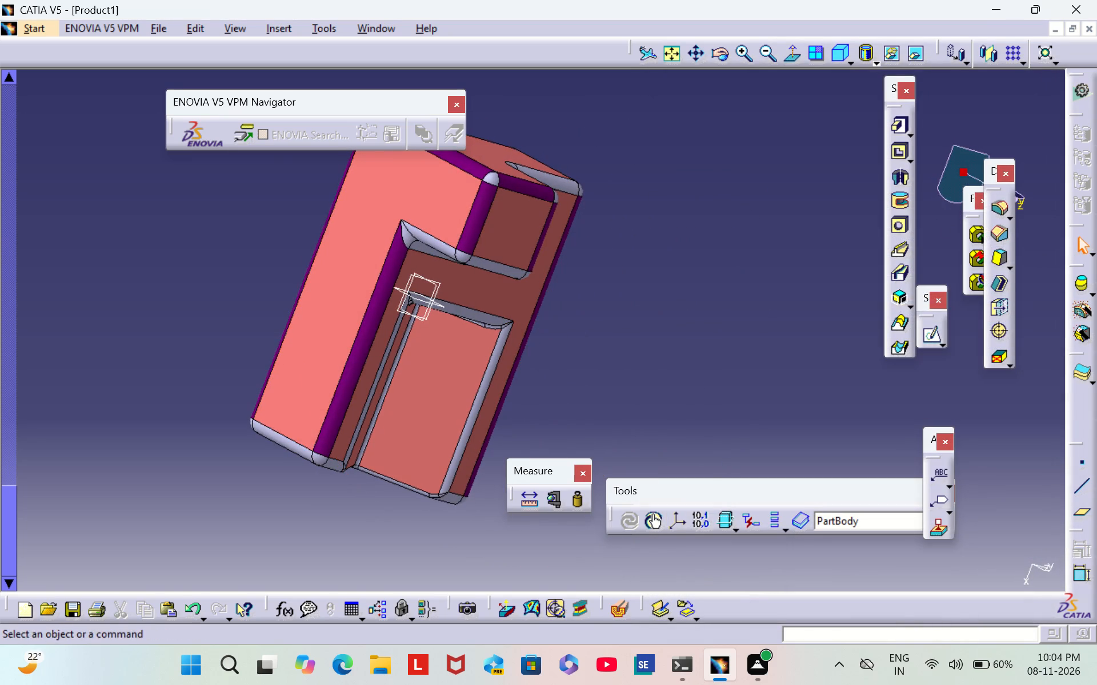
{"action": "middle_click_drag", "start_coordinate": [575, 377], "coordinate": [477, 200]}
{"action": "right_click_drag", "start_coordinate": [575, 374], "coordinate": [477, 200]}
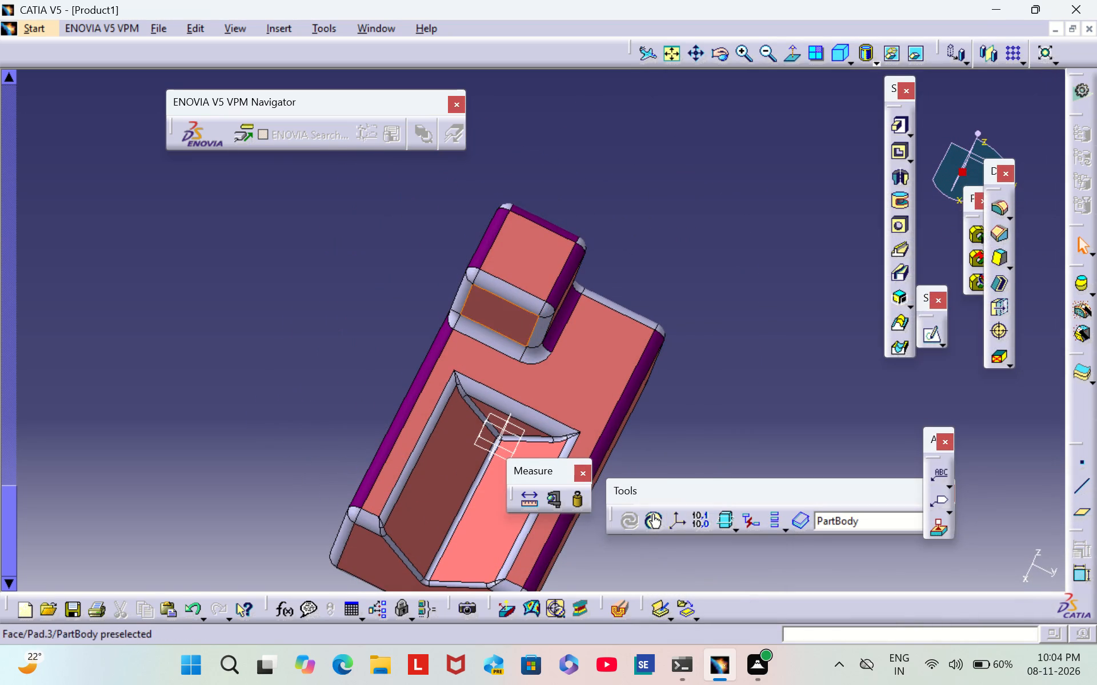
{"action": "right_click", "coordinate": [507, 290]}
{"action": "left_click", "coordinate": [581, 358]}
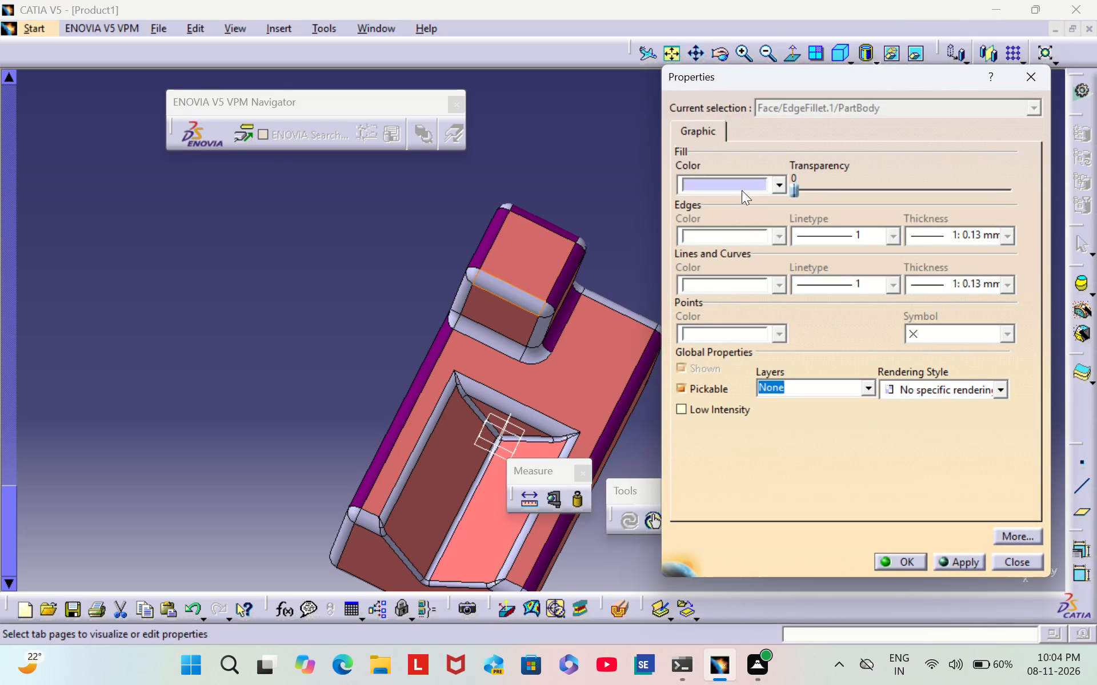
{"action": "left_click", "coordinate": [742, 189]}
{"action": "left_click", "coordinate": [742, 474]}
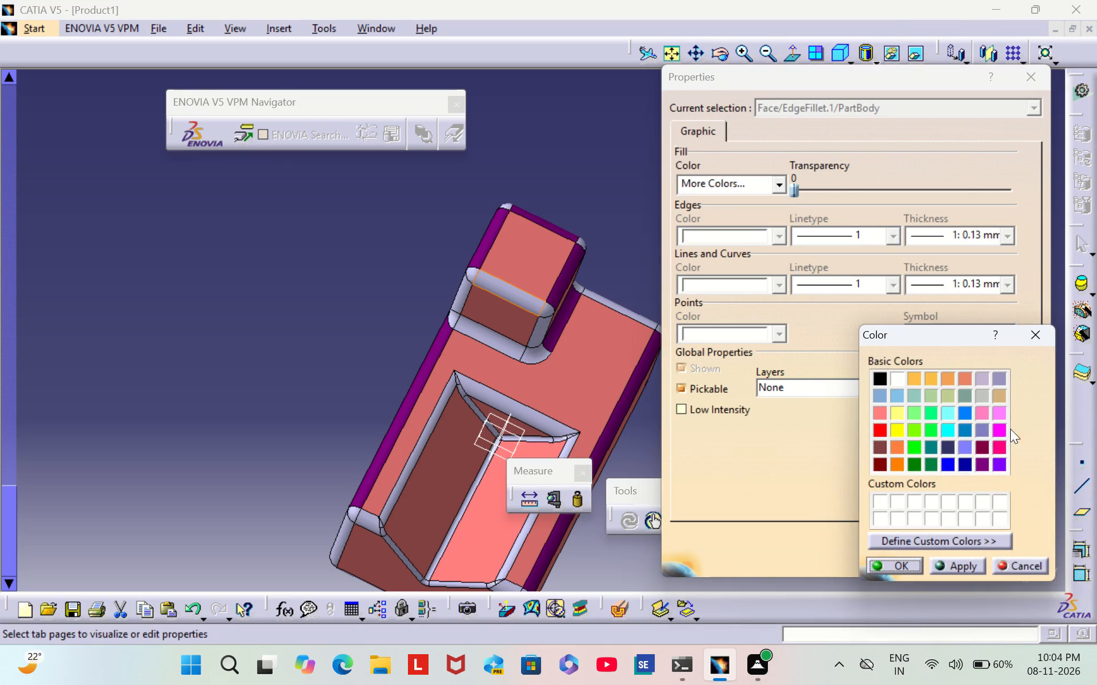
{"action": "left_click", "coordinate": [982, 468]}
{"action": "left_click", "coordinate": [903, 574]}
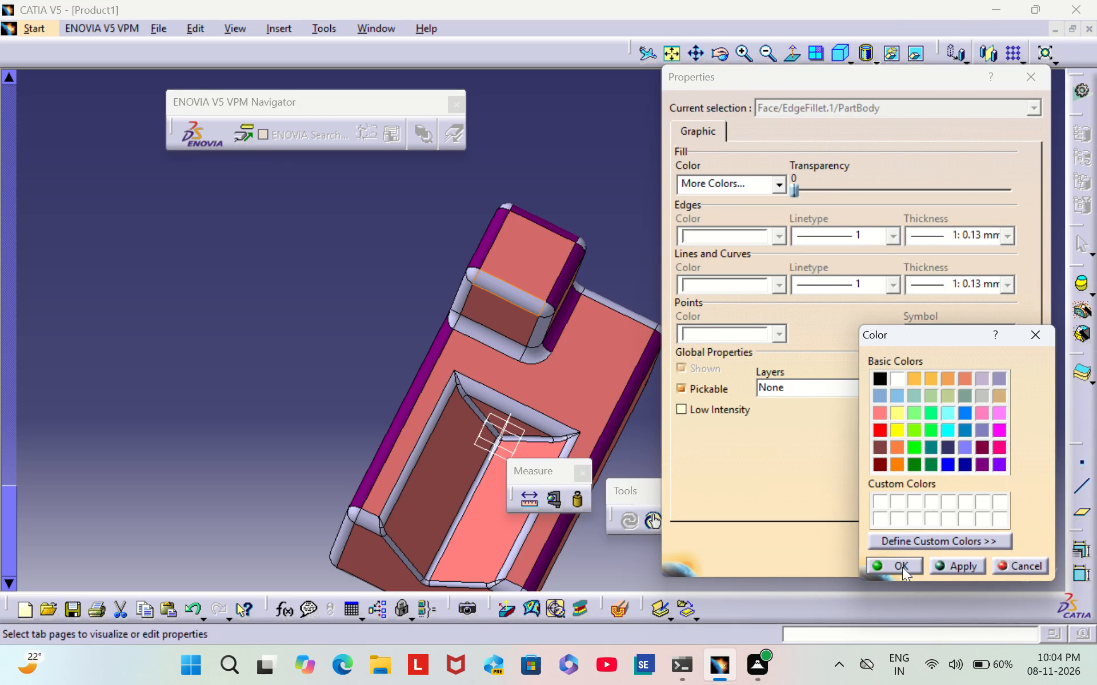
{"action": "left_click", "coordinate": [901, 559]}
{"action": "left_click", "coordinate": [901, 559]}
{"action": "left_click", "coordinate": [621, 195]}
Colour the straight base fillet between the boss's notch-facing side and the block's top face dark purple.
{"action": "middle_click_drag", "start_coordinate": [624, 196], "coordinate": [590, 162]}
{"action": "scroll", "coordinate": [624, 196], "scroll_direction": "down", "scroll_amount": 1}
{"action": "right_click_drag", "start_coordinate": [624, 196], "coordinate": [587, 162]}
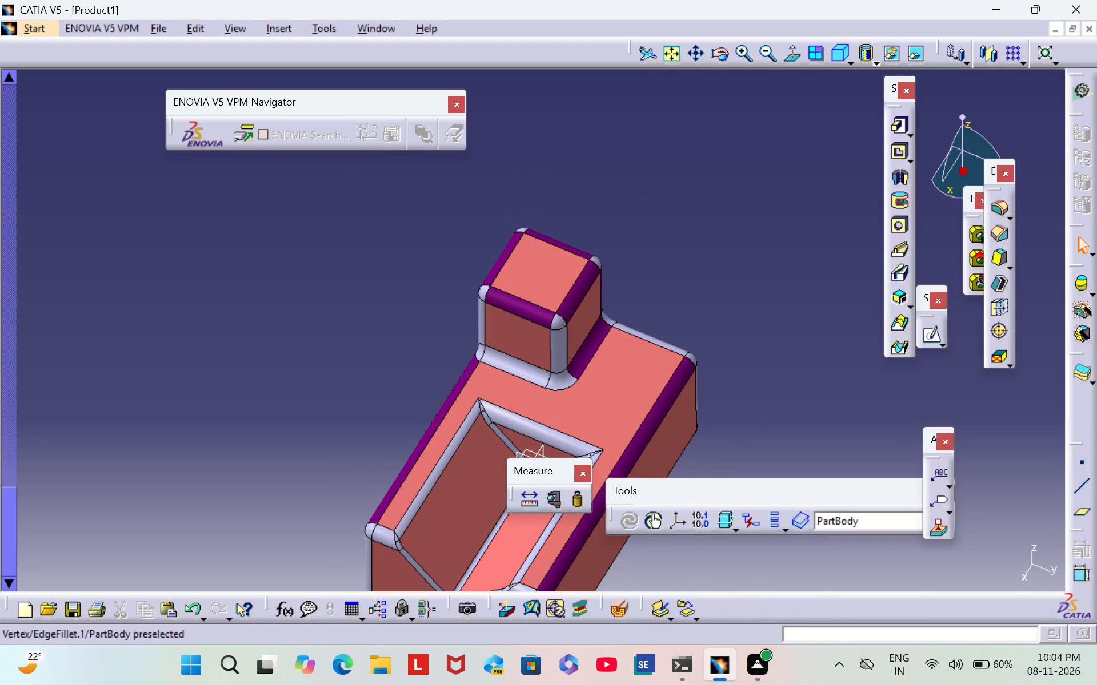
{"action": "right_click", "coordinate": [503, 365]}
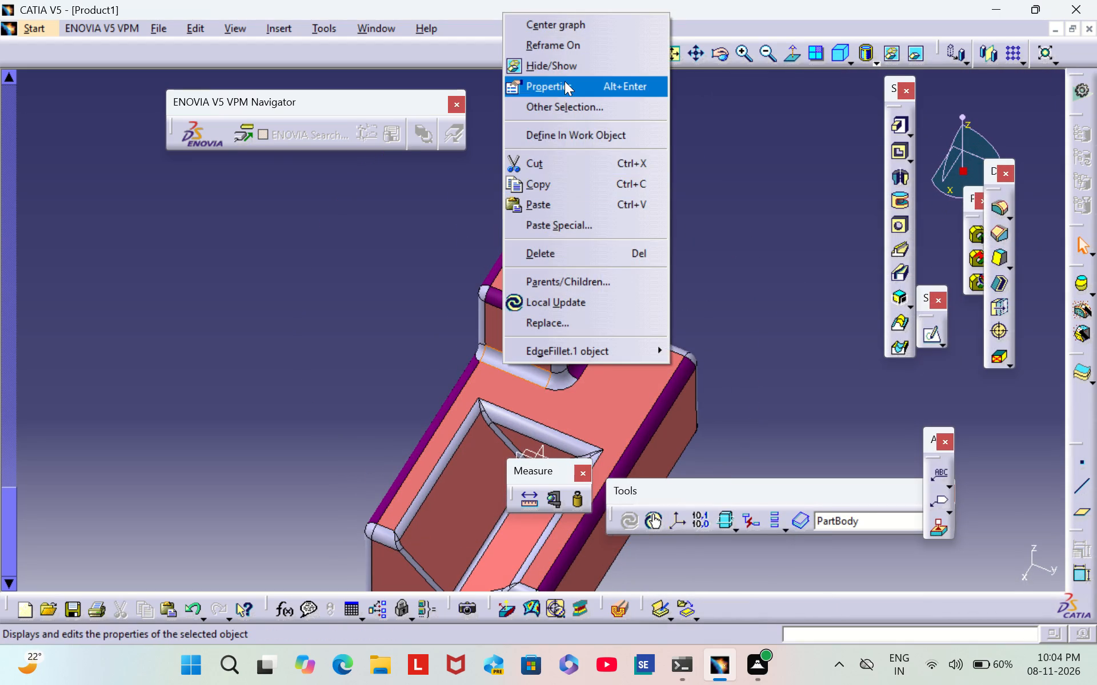
{"action": "left_click", "coordinate": [564, 79]}
{"action": "left_click", "coordinate": [775, 180]}
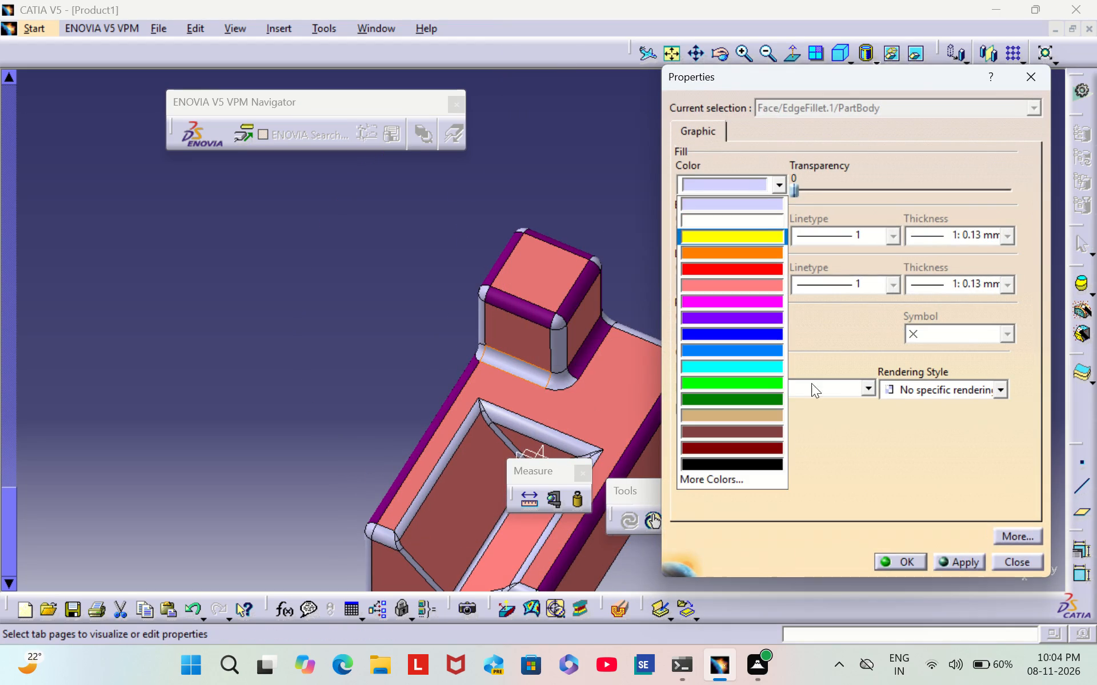
{"action": "left_click", "coordinate": [747, 483]}
{"action": "left_click", "coordinate": [979, 469]}
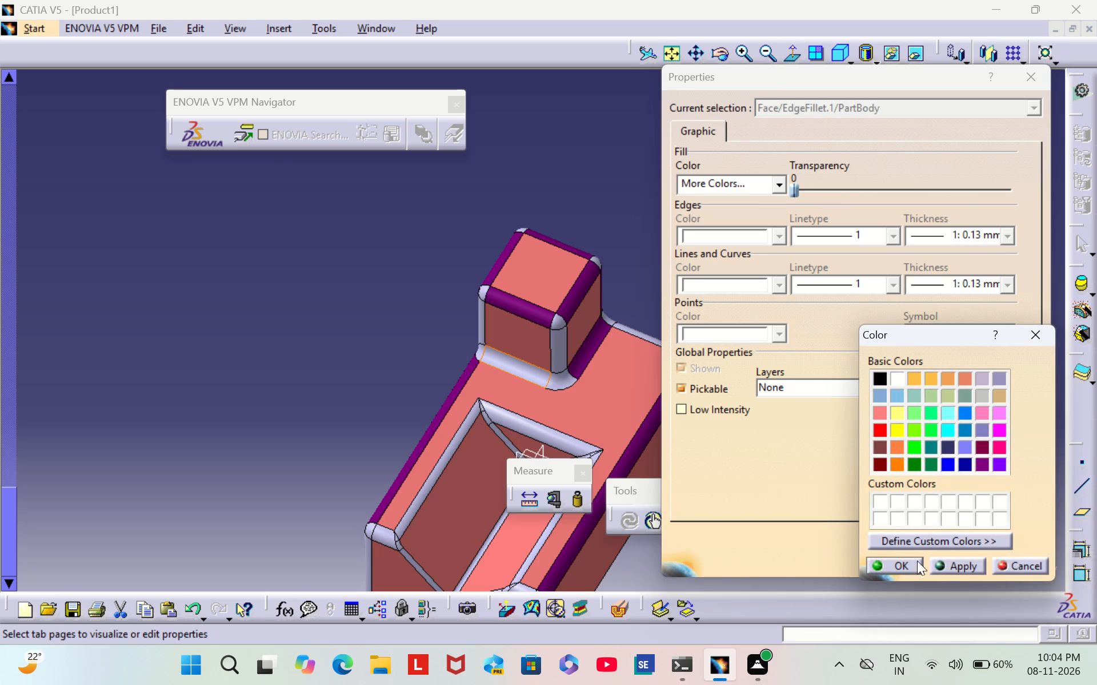
{"action": "left_click", "coordinate": [897, 567]}
{"action": "left_click", "coordinate": [896, 561]}
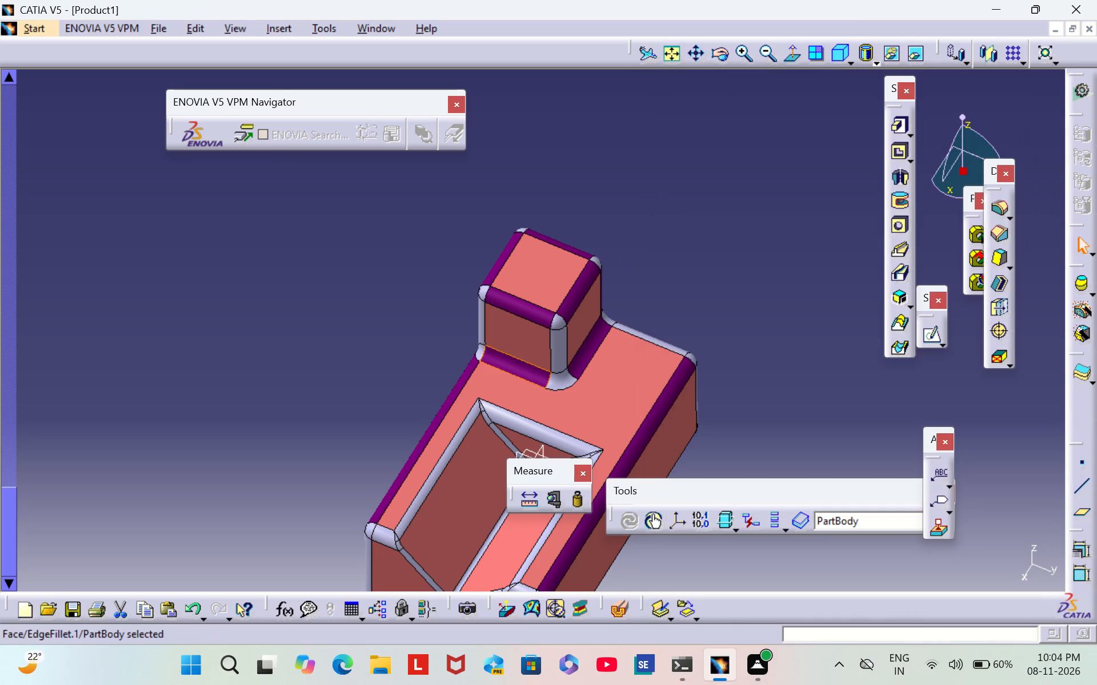
{"action": "left_click", "coordinate": [632, 256]}
Colour the fillet along the block's top edge at the end face beside the boss dark purple.
{"action": "middle_click_drag", "start_coordinate": [720, 275], "coordinate": [527, 386]}
{"action": "scroll", "coordinate": [720, 275], "scroll_direction": "down", "scroll_amount": 1}
{"action": "right_click_drag", "start_coordinate": [720, 273], "coordinate": [527, 386]}
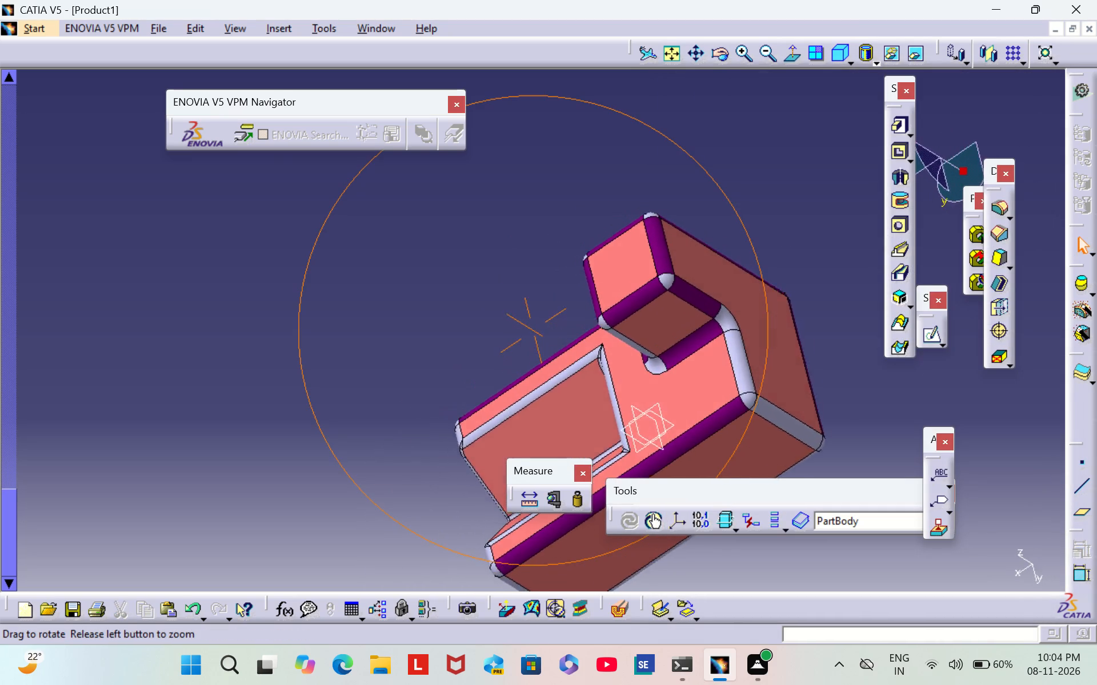
{"action": "middle_click_drag", "start_coordinate": [527, 386], "coordinate": [480, 387]}
{"action": "right_click_drag", "start_coordinate": [527, 386], "coordinate": [480, 388]}
{"action": "middle_click", "coordinate": [480, 388]}
{"action": "right_click", "coordinate": [782, 313]}
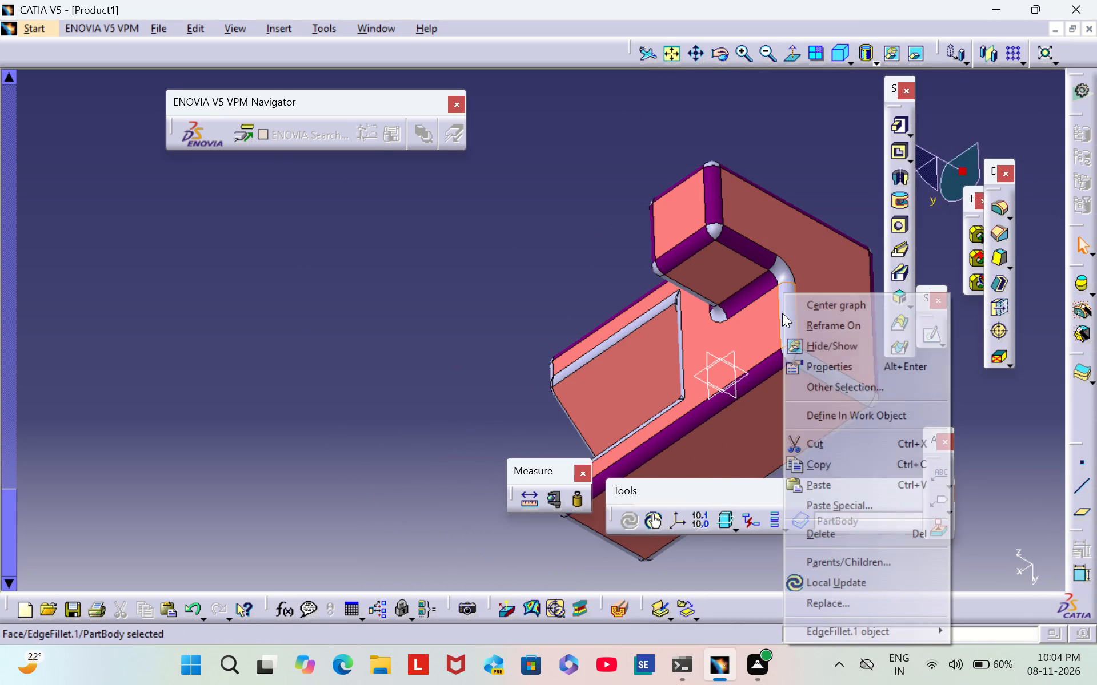
{"action": "left_click", "coordinate": [853, 365]}
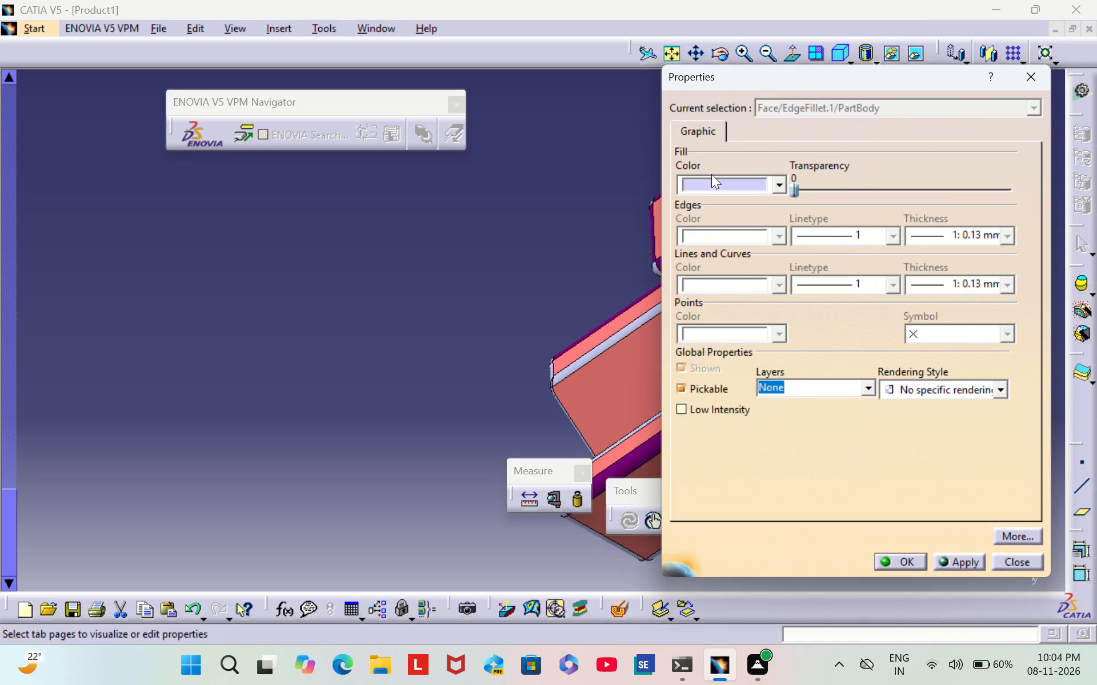
{"action": "left_click", "coordinate": [712, 184]}
{"action": "left_click", "coordinate": [773, 477]}
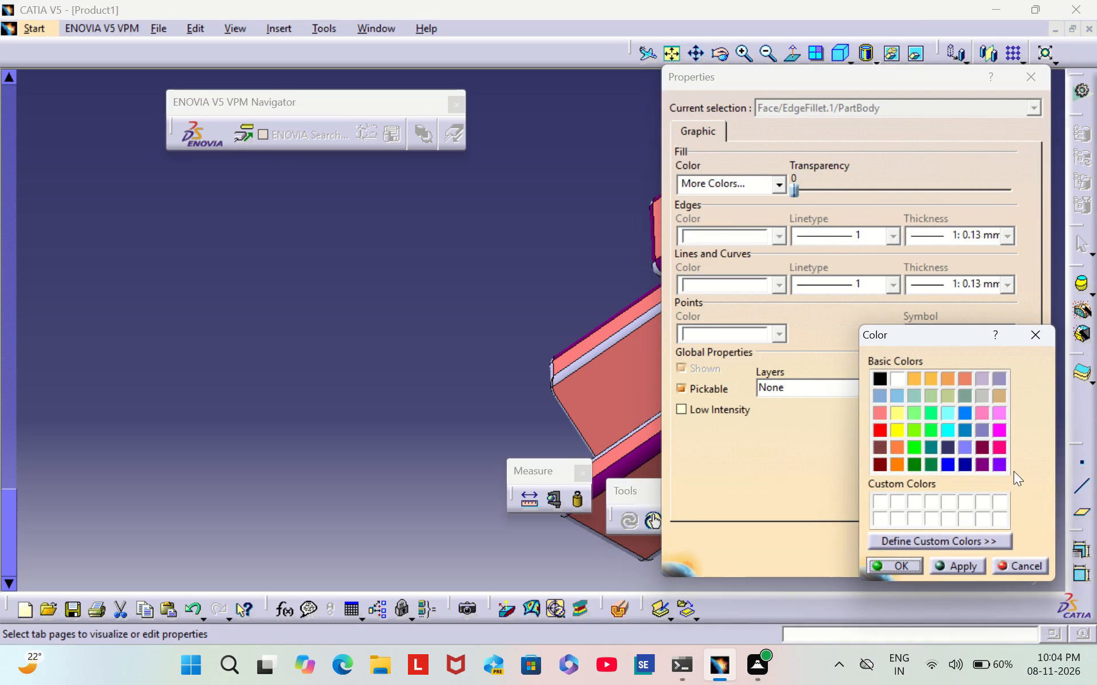
{"action": "left_click", "coordinate": [977, 471]}
{"action": "left_click", "coordinate": [914, 568]}
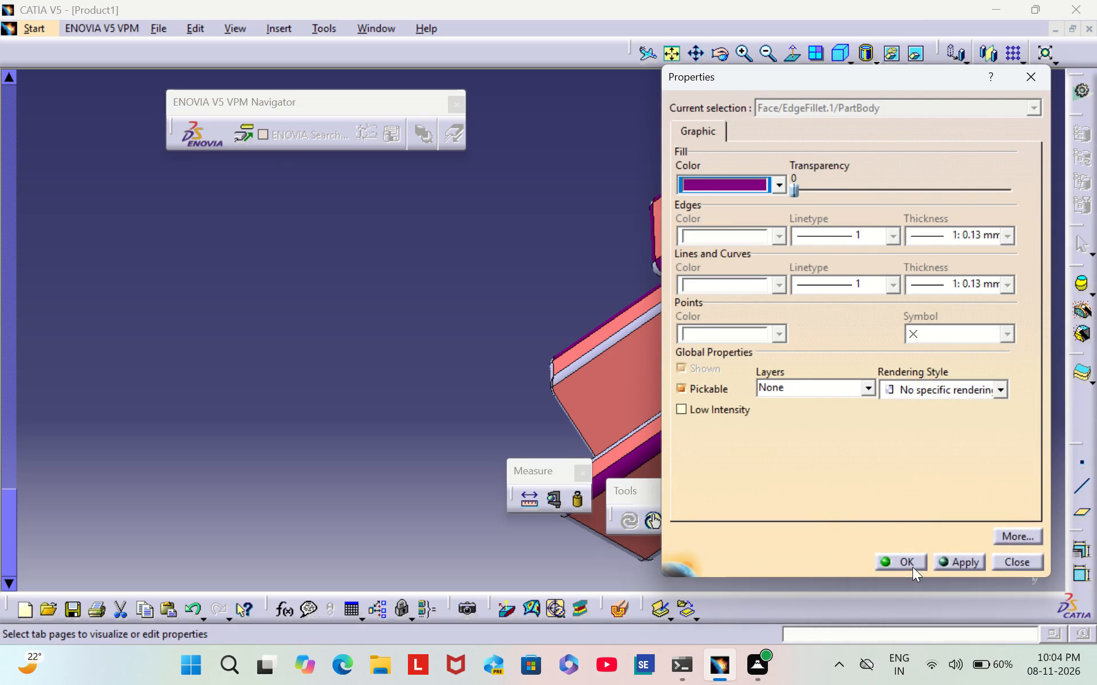
{"action": "left_click", "coordinate": [912, 567]}
{"action": "left_click", "coordinate": [550, 335]}
Colour the boss's vertical fillet between its notch-facing side and its inner side face dark purple.
{"action": "scroll", "coordinate": [454, 320], "scroll_direction": "down", "scroll_amount": 1}
{"action": "middle_click_drag", "start_coordinate": [454, 320], "coordinate": [636, 312]}
{"action": "right_click_drag", "start_coordinate": [454, 319], "coordinate": [636, 312]}
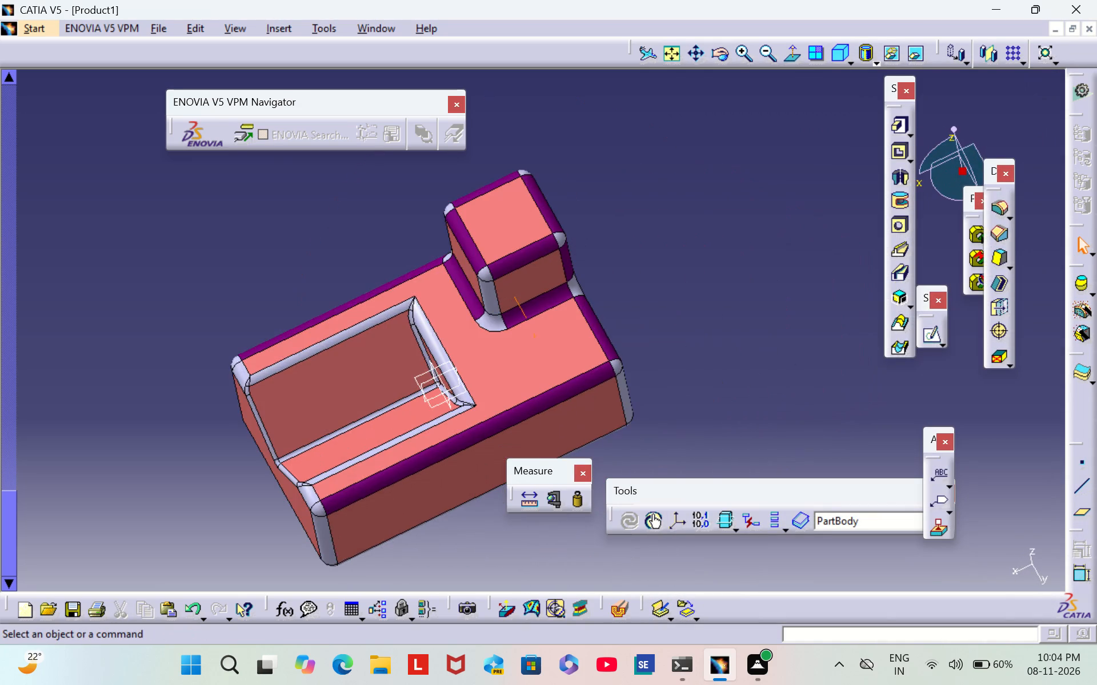
{"action": "right_click_drag", "start_coordinate": [636, 312], "coordinate": [636, 312]}
{"action": "middle_click_drag", "start_coordinate": [636, 312], "coordinate": [636, 312]}
{"action": "right_click", "coordinate": [485, 297]}
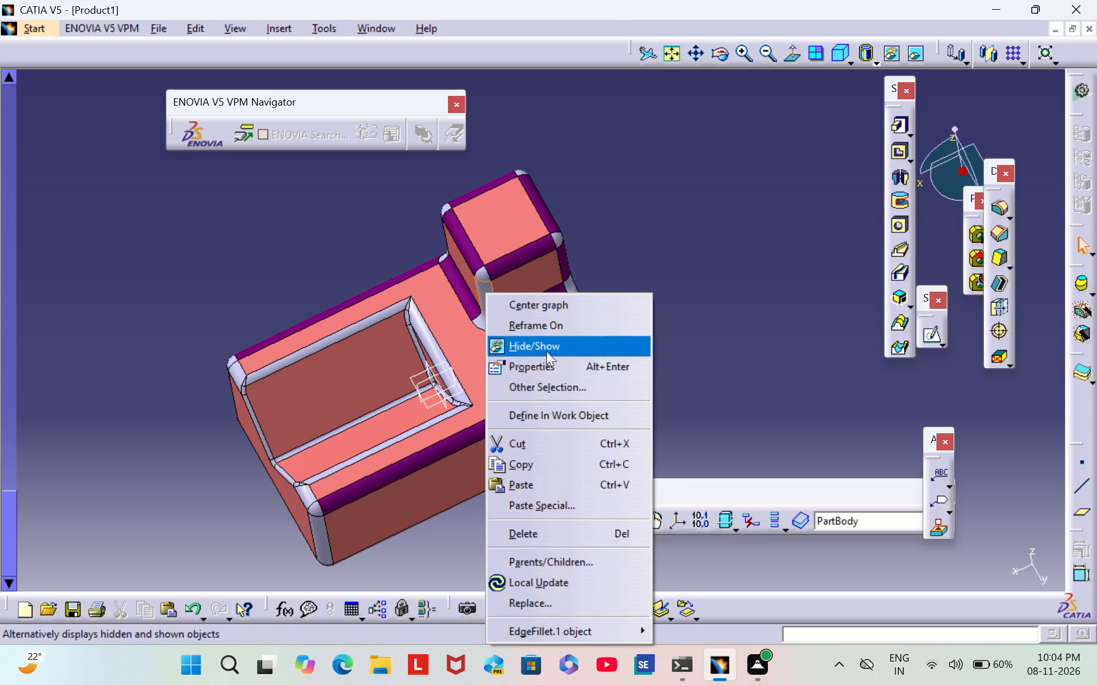
{"action": "left_click", "coordinate": [551, 365]}
{"action": "left_click", "coordinate": [749, 182]}
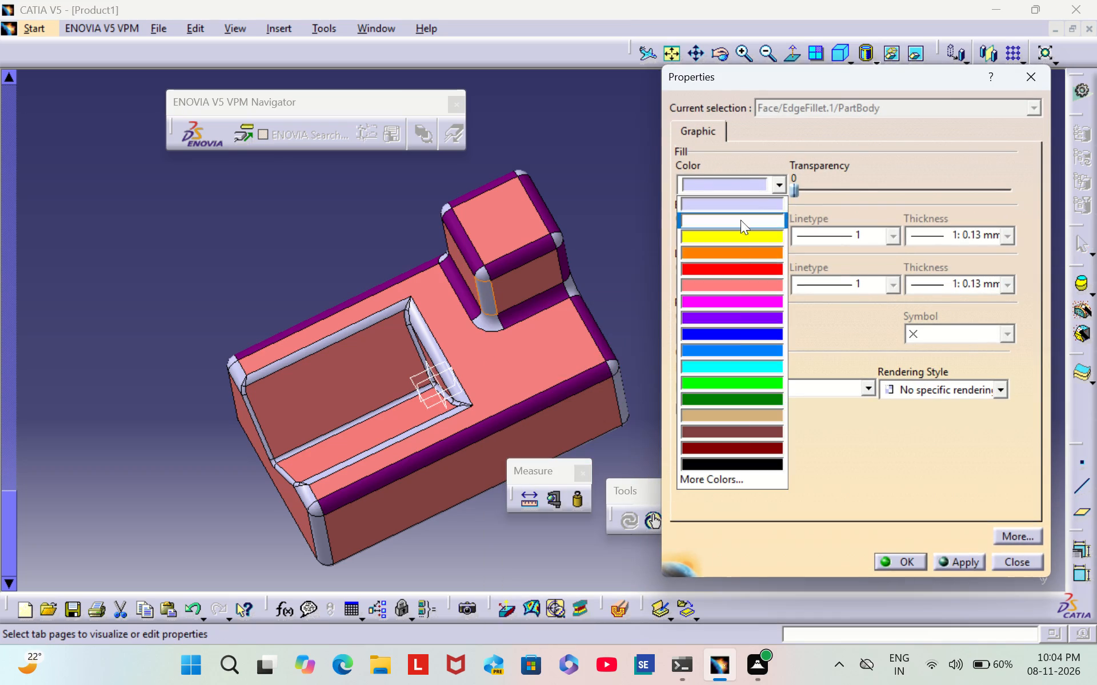
{"action": "left_click", "coordinate": [760, 474]}
{"action": "left_click", "coordinate": [980, 467]}
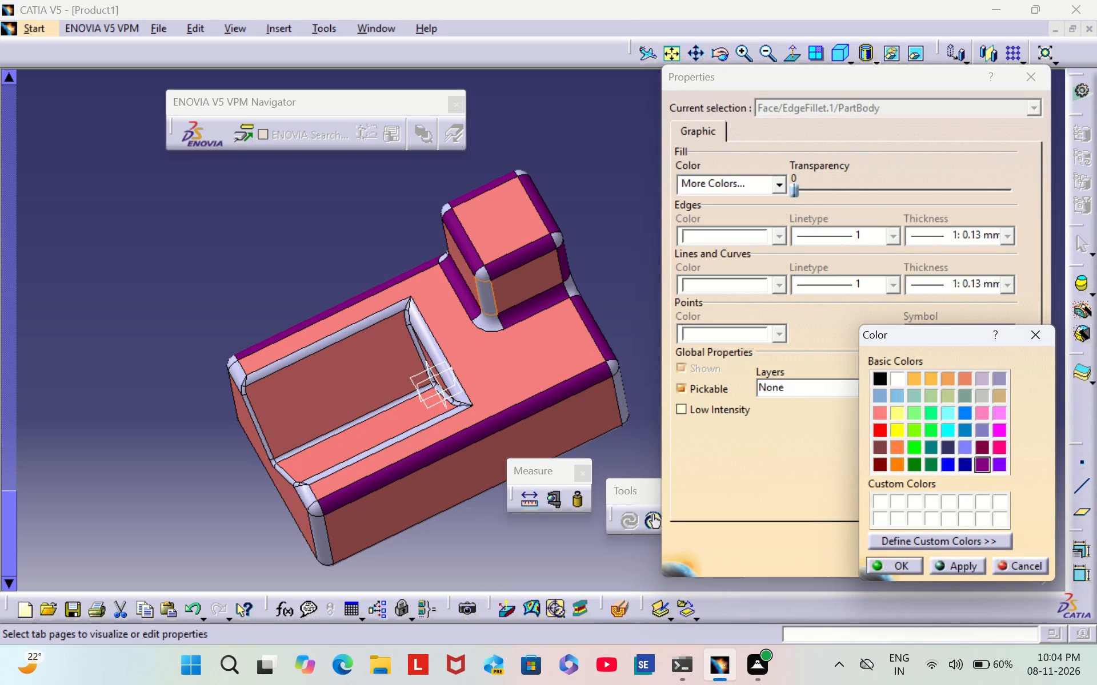
{"action": "left_click", "coordinate": [904, 565]}
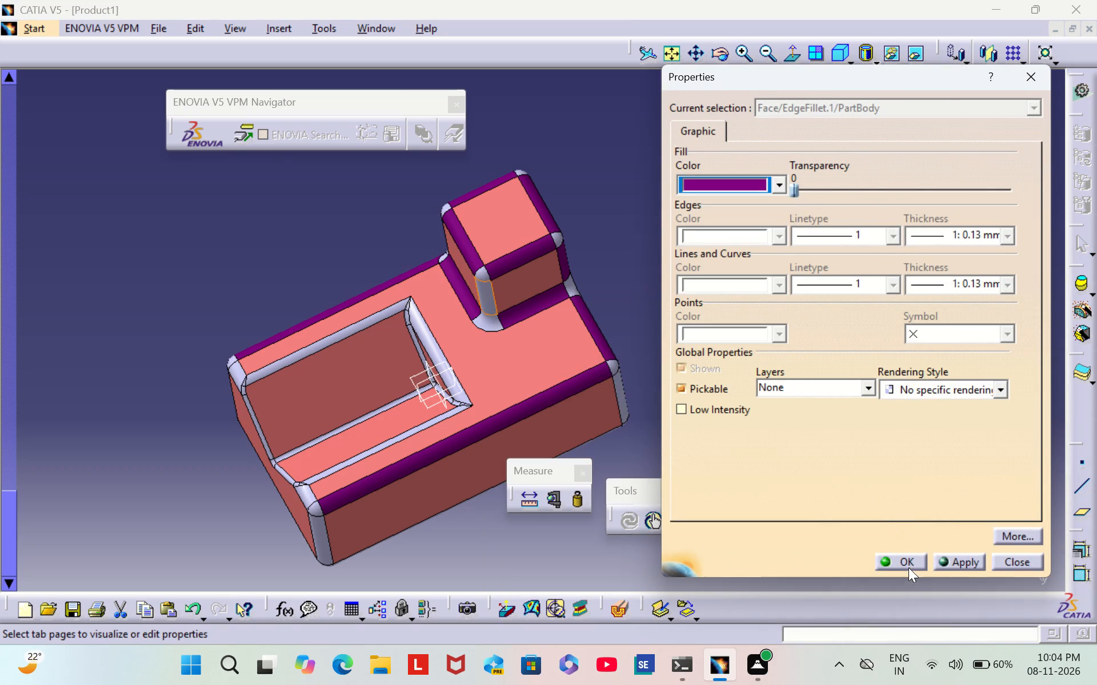
{"action": "left_click", "coordinate": [907, 559]}
{"action": "left_click", "coordinate": [621, 260]}
Colour the boss's vertical fillet between its notch-facing side and the side flush with the block dark purple.
{"action": "middle_click_drag", "start_coordinate": [306, 271], "coordinate": [410, 329]}
{"action": "scroll", "coordinate": [306, 271], "scroll_direction": "down", "scroll_amount": 1}
{"action": "right_click_drag", "start_coordinate": [306, 271], "coordinate": [410, 329]}
{"action": "middle_click_drag", "start_coordinate": [428, 269], "coordinate": [620, 372]}
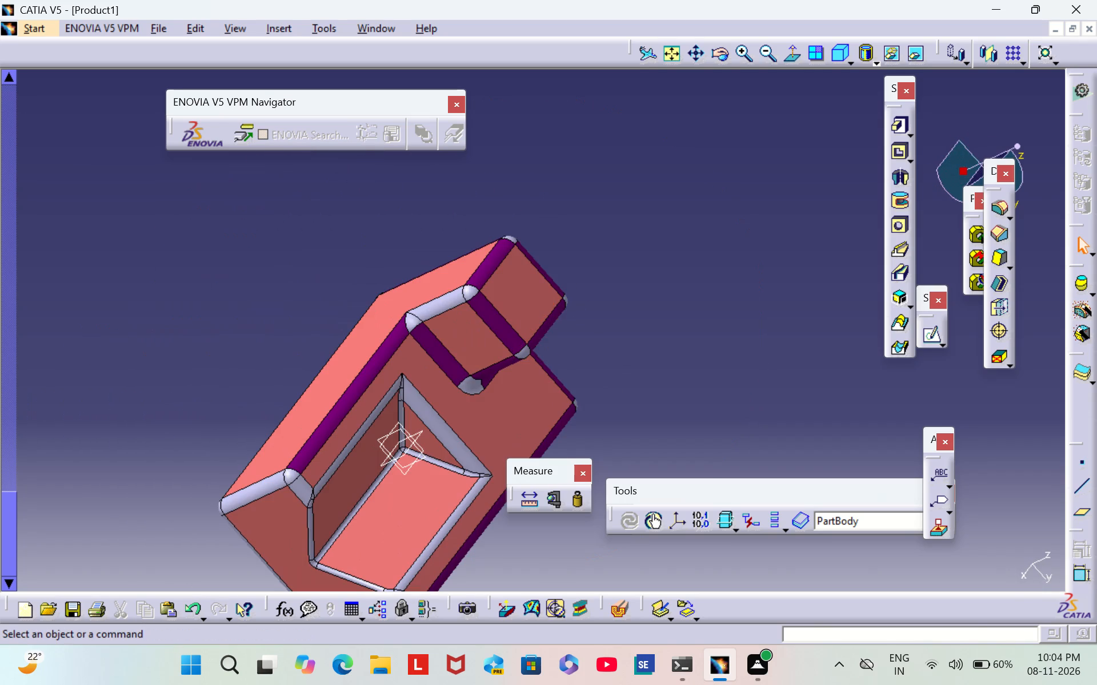
{"action": "right_click", "coordinate": [436, 306]}
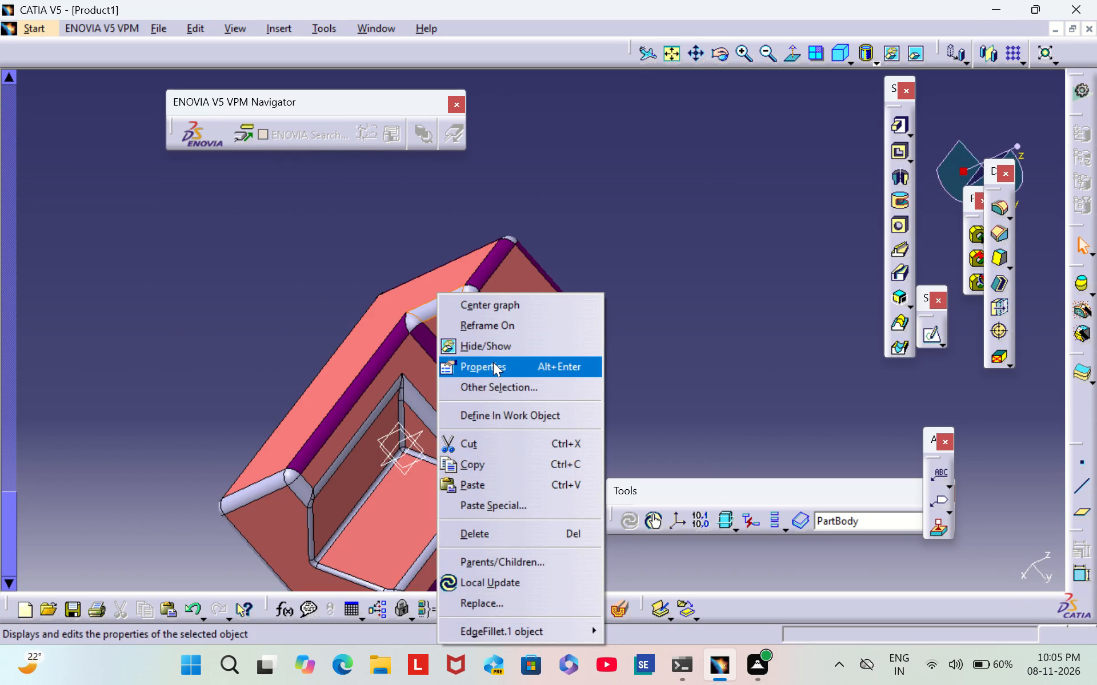
{"action": "left_click", "coordinate": [493, 362]}
{"action": "left_click", "coordinate": [760, 186]}
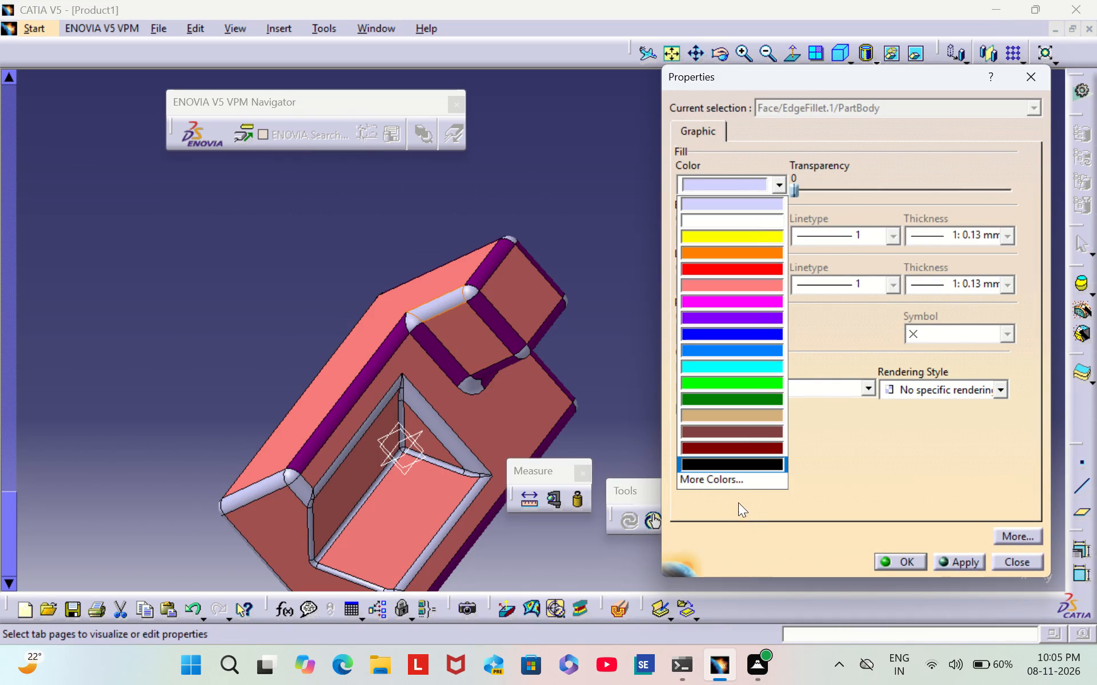
{"action": "left_click", "coordinate": [738, 482]}
{"action": "left_click", "coordinate": [981, 467]}
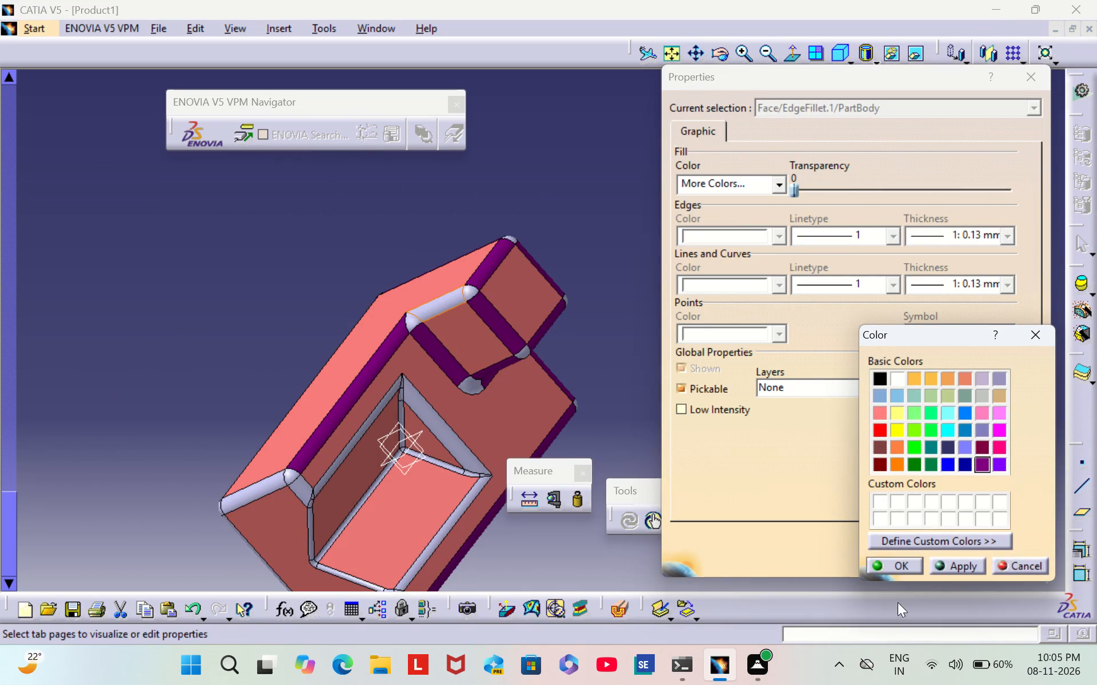
{"action": "left_click", "coordinate": [897, 565]}
{"action": "left_click", "coordinate": [912, 563]}
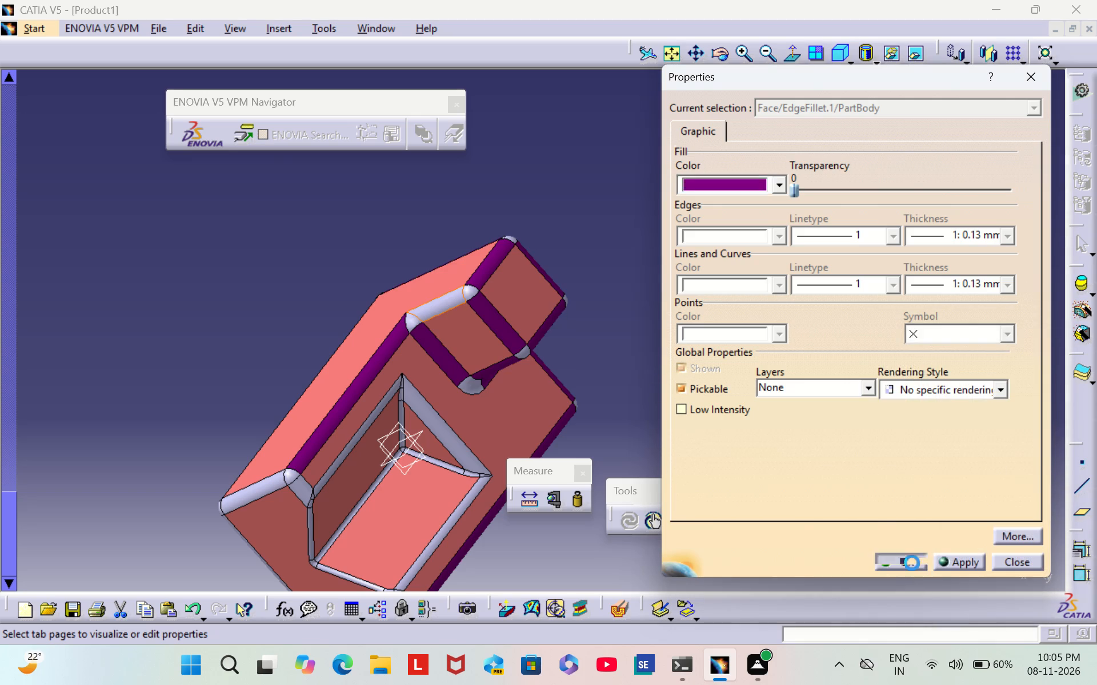
{"action": "left_click", "coordinate": [654, 354]}
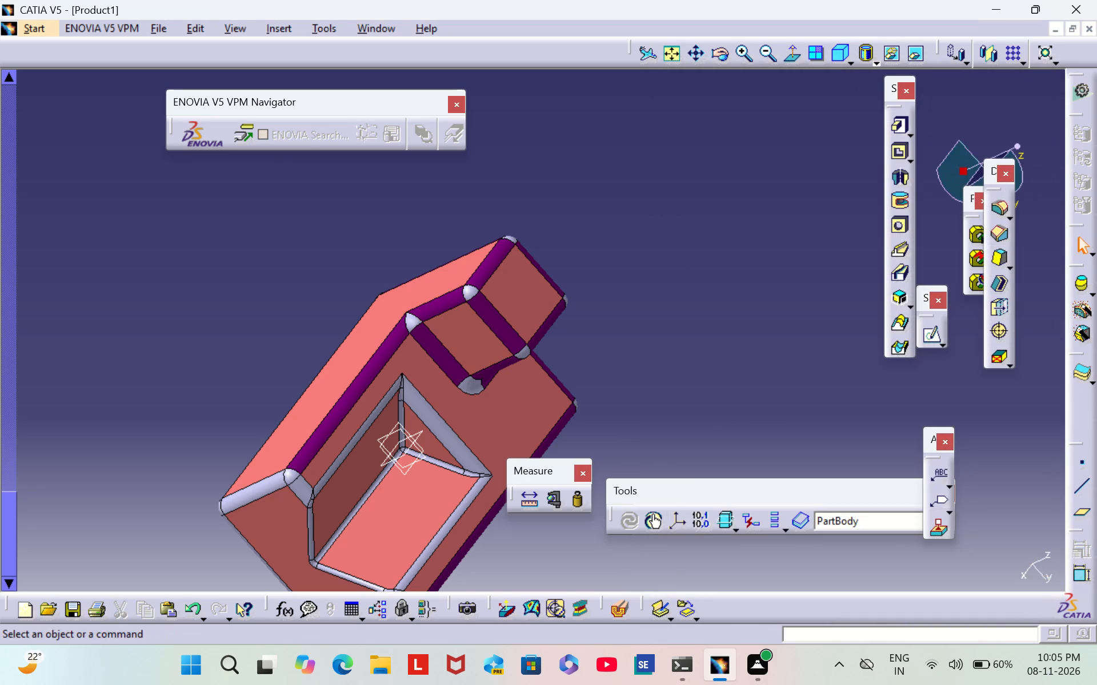
Colour the fillet along the block's bottom edge at the V-notched end face dark purple.
{"action": "middle_click_drag", "start_coordinate": [271, 404], "coordinate": [331, 273]}
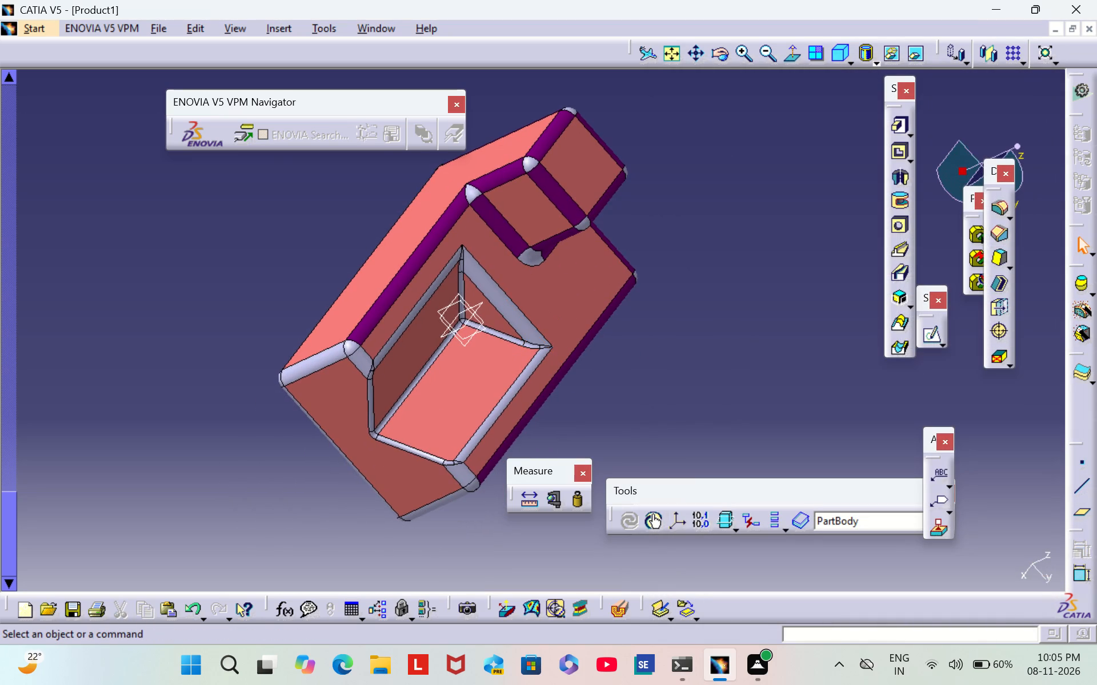
{"action": "middle_click_drag", "start_coordinate": [270, 344], "coordinate": [529, 247]}
{"action": "right_click_drag", "start_coordinate": [270, 344], "coordinate": [529, 249]}
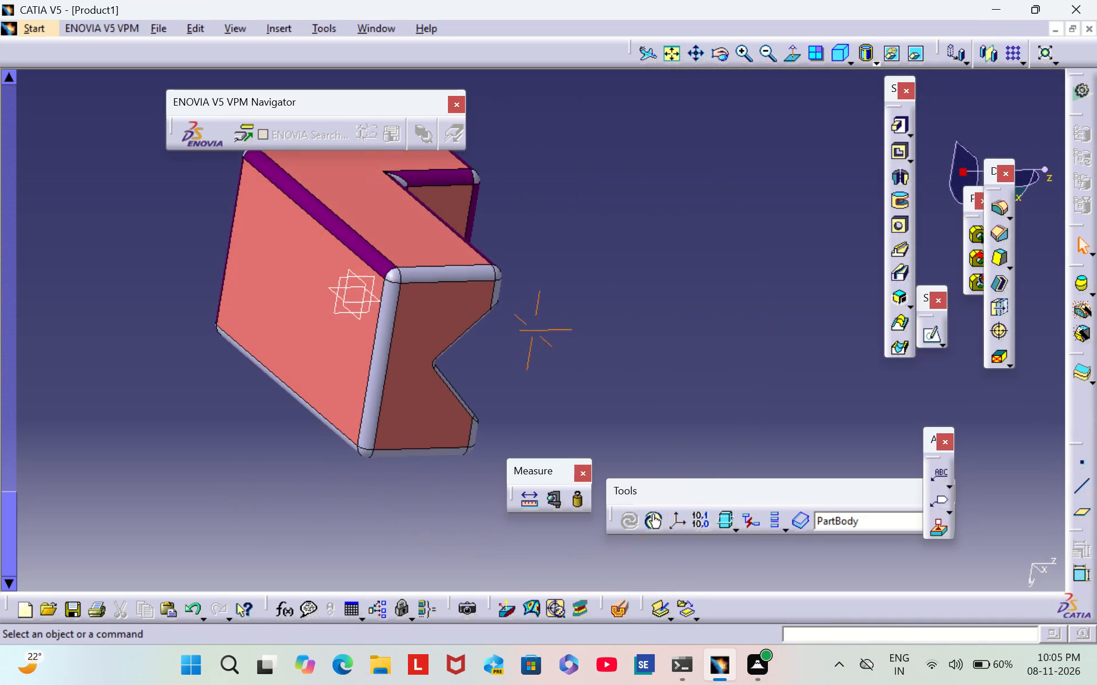
{"action": "middle_click", "coordinate": [534, 241]}
{"action": "right_click", "coordinate": [385, 362]}
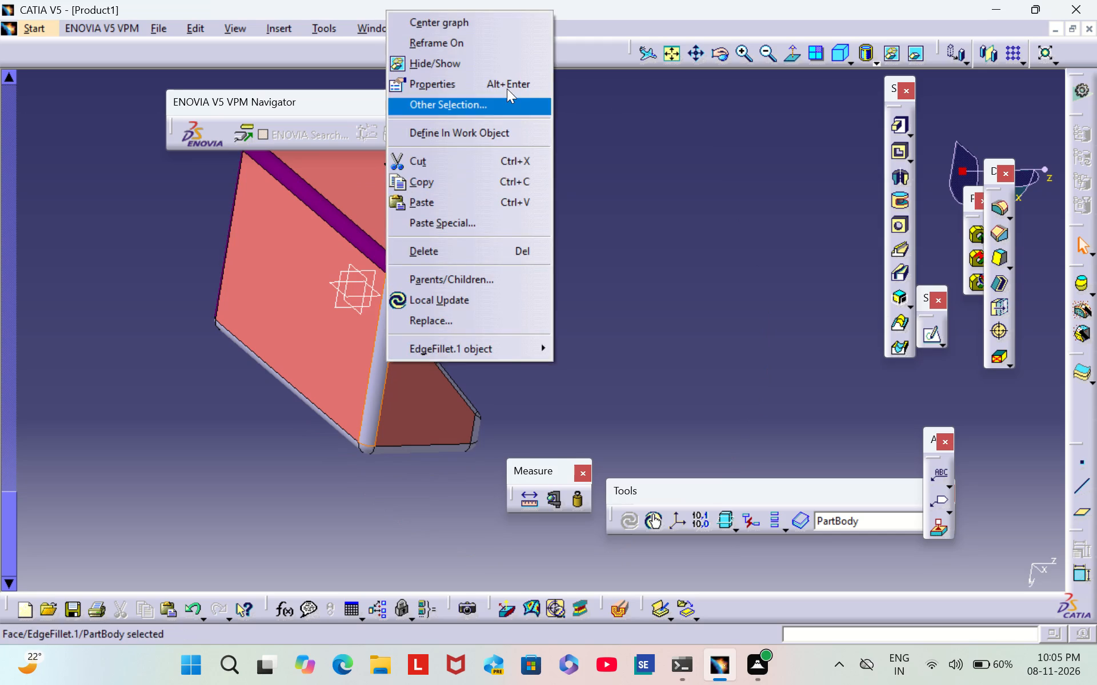
{"action": "left_click", "coordinate": [507, 88]}
{"action": "left_click", "coordinate": [723, 186]}
{"action": "left_click", "coordinate": [764, 488]}
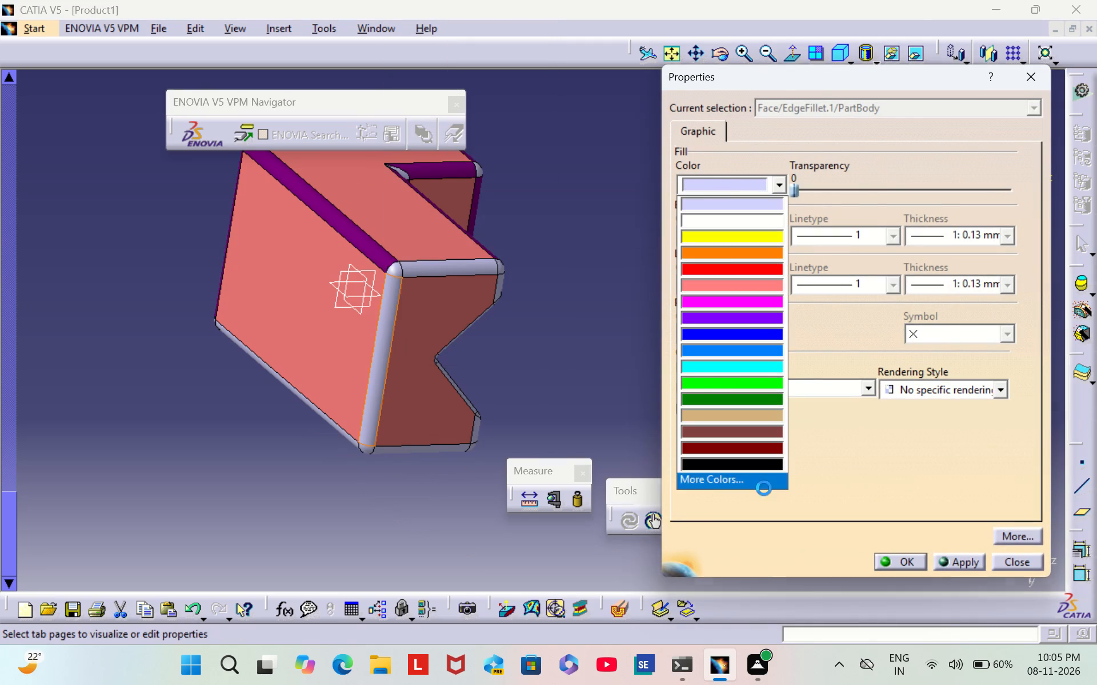
{"action": "left_click", "coordinate": [979, 468]}
{"action": "left_click", "coordinate": [888, 570]}
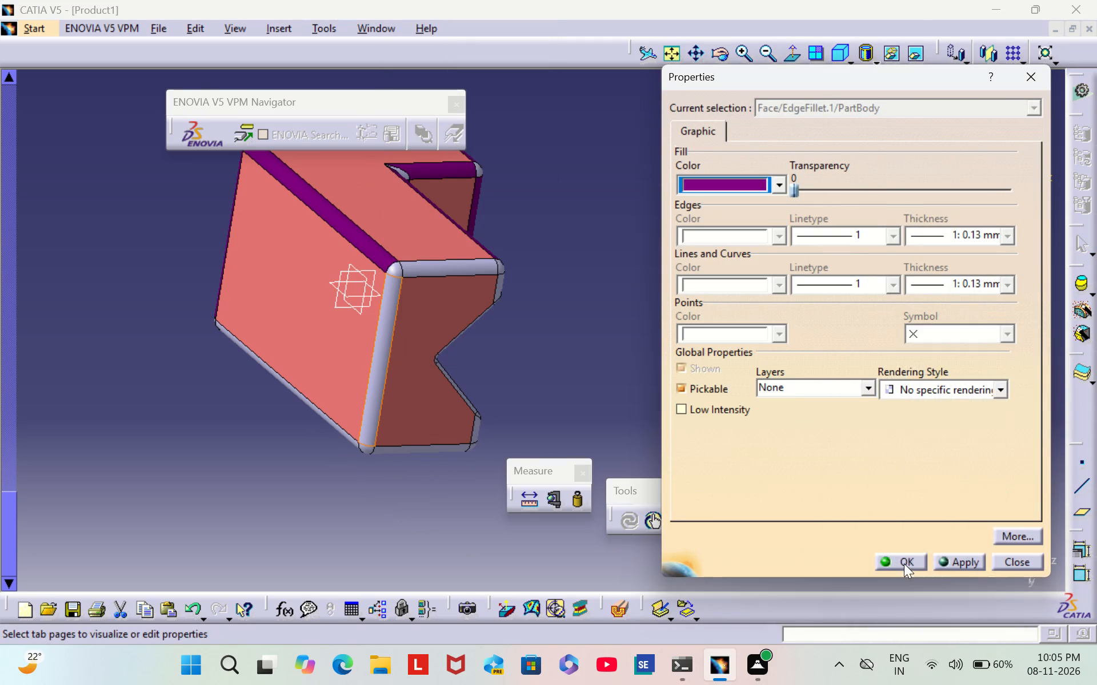
{"action": "left_click", "coordinate": [905, 561]}
{"action": "left_click", "coordinate": [568, 385]}
Colour the long bottom-edge fillet on the block's side opposite the boss dark purple.
{"action": "scroll", "coordinate": [164, 437], "scroll_direction": "down", "scroll_amount": 1}
{"action": "middle_click_drag", "start_coordinate": [164, 436], "coordinate": [362, 328]}
{"action": "right_click_drag", "start_coordinate": [164, 435], "coordinate": [362, 328]}
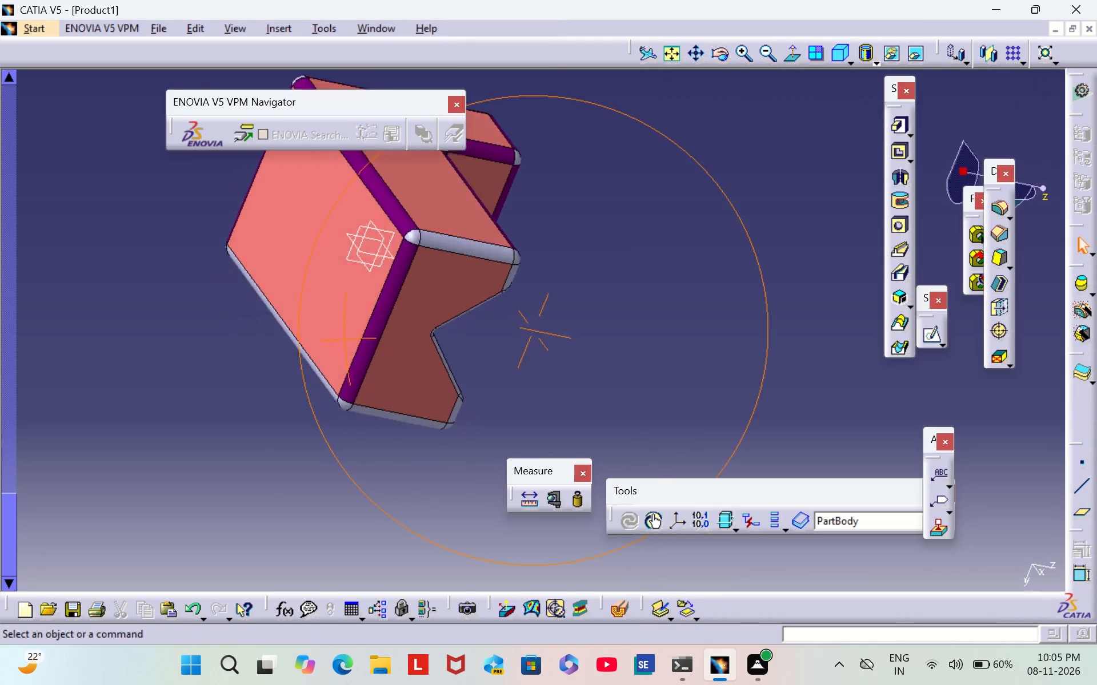
{"action": "right_click_drag", "start_coordinate": [362, 328], "coordinate": [474, 339]}
{"action": "middle_click_drag", "start_coordinate": [362, 328], "coordinate": [475, 339]}
{"action": "right_click", "coordinate": [462, 333]}
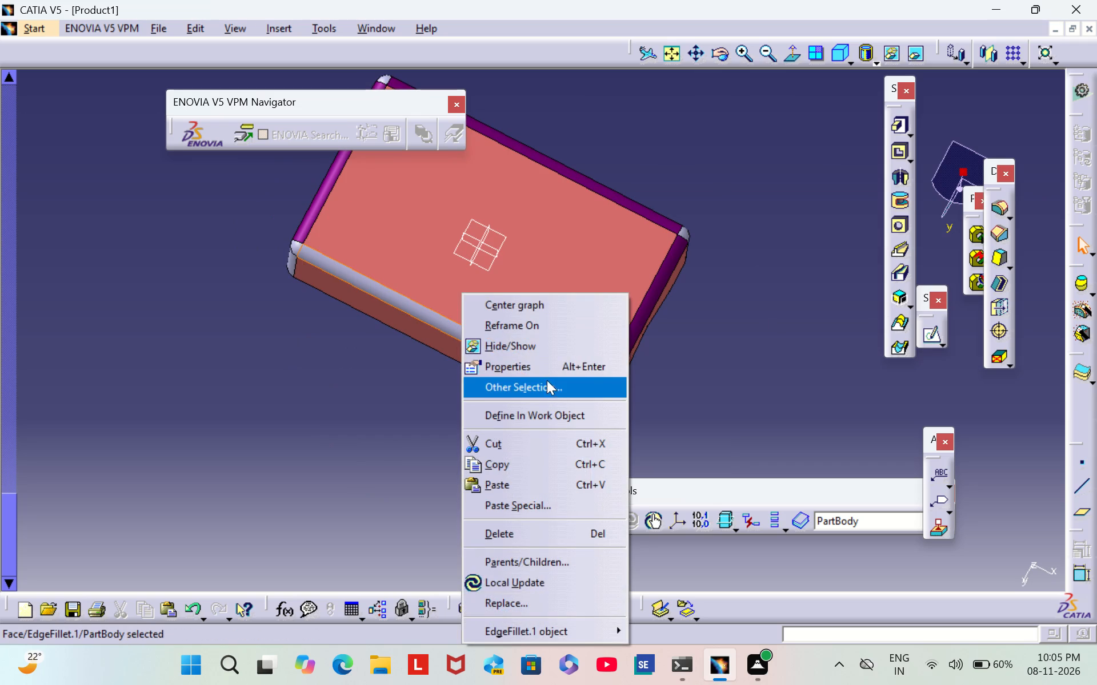
{"action": "left_click", "coordinate": [543, 369]}
{"action": "left_click", "coordinate": [775, 182]}
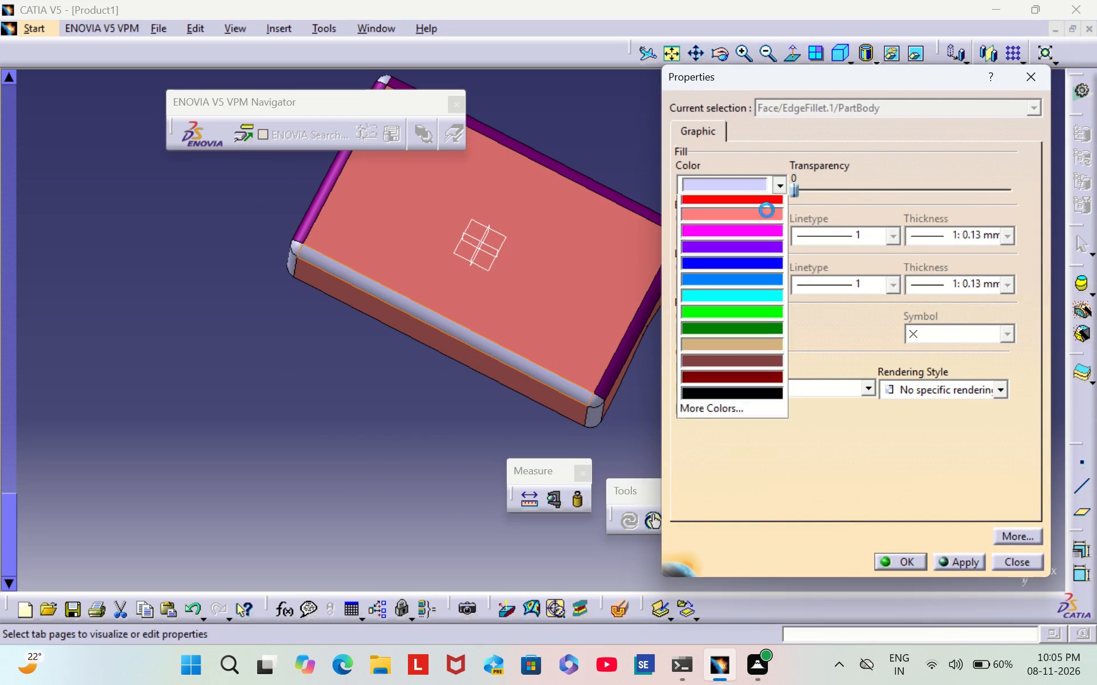
{"action": "left_click", "coordinate": [734, 481]}
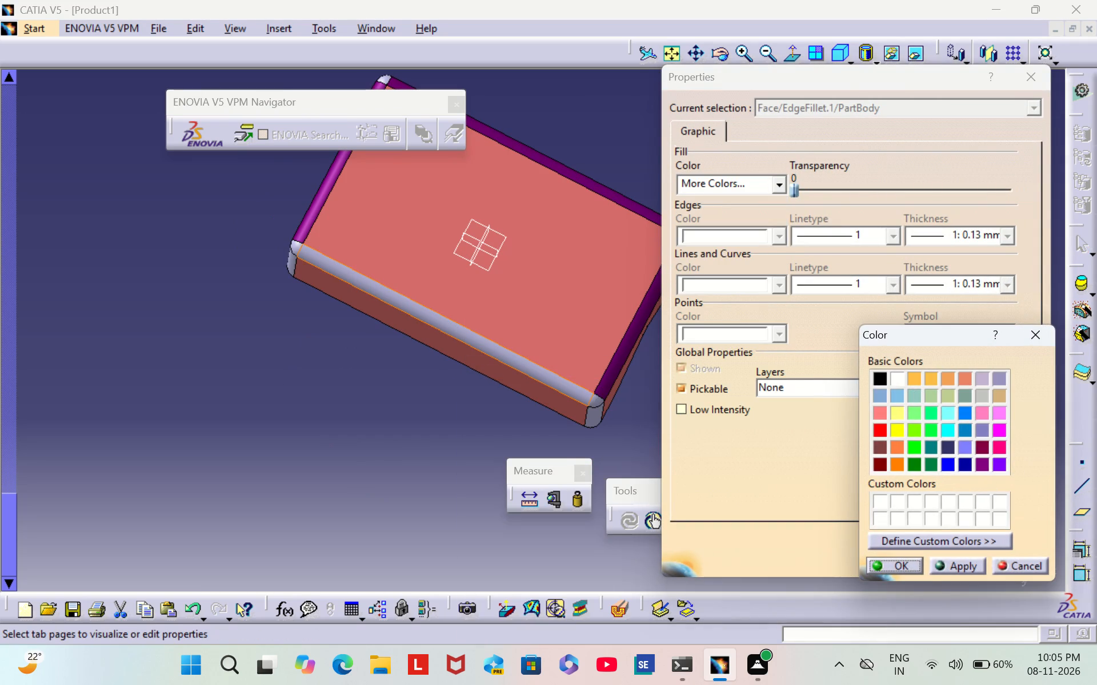
{"action": "left_click", "coordinate": [979, 470]}
{"action": "left_click", "coordinate": [893, 567]}
{"action": "left_click", "coordinate": [908, 563]}
{"action": "left_click", "coordinate": [367, 410]}
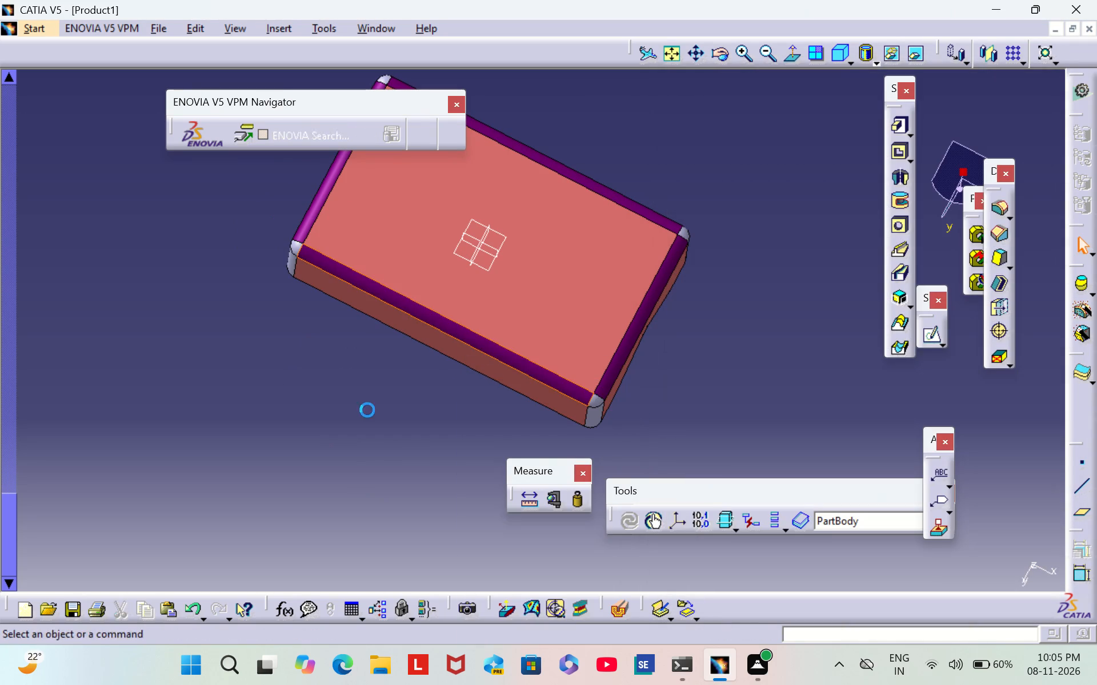
Colour the vertical fillet between the end face beside the boss and the side opposite the boss dark purple.
{"action": "scroll", "coordinate": [324, 378], "scroll_direction": "down", "scroll_amount": 1}
{"action": "middle_click_drag", "start_coordinate": [324, 378], "coordinate": [611, 345]}
{"action": "right_click_drag", "start_coordinate": [324, 378], "coordinate": [611, 345]}
{"action": "middle_click", "coordinate": [611, 345]}
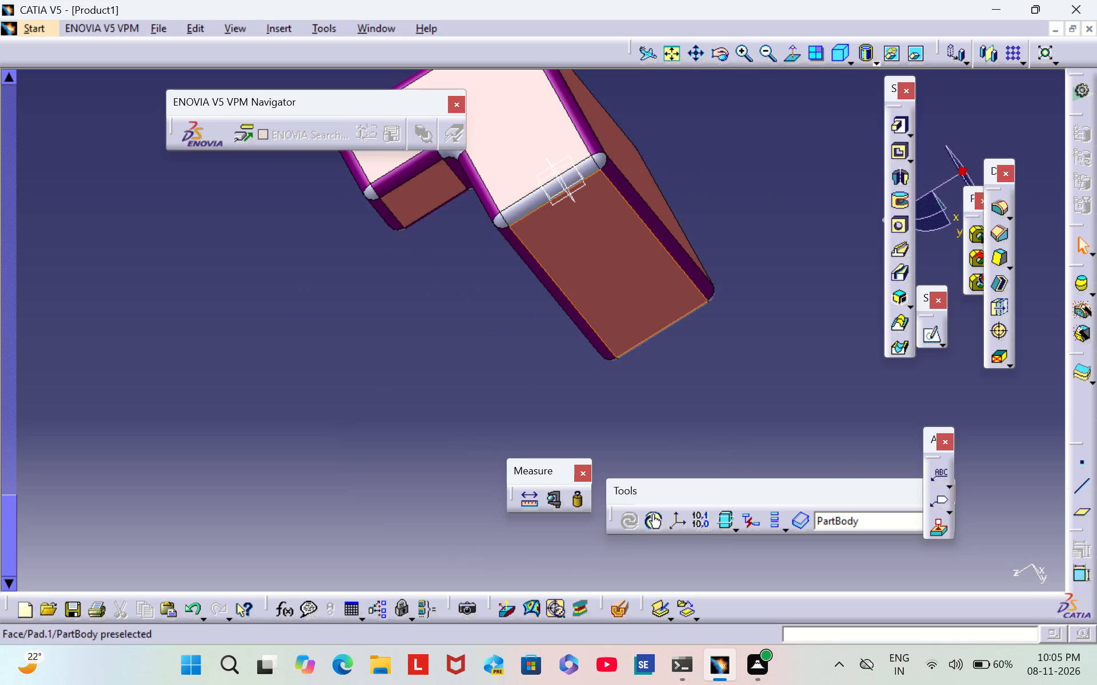
{"action": "right_click", "coordinate": [531, 204]}
{"action": "left_click", "coordinate": [610, 274]}
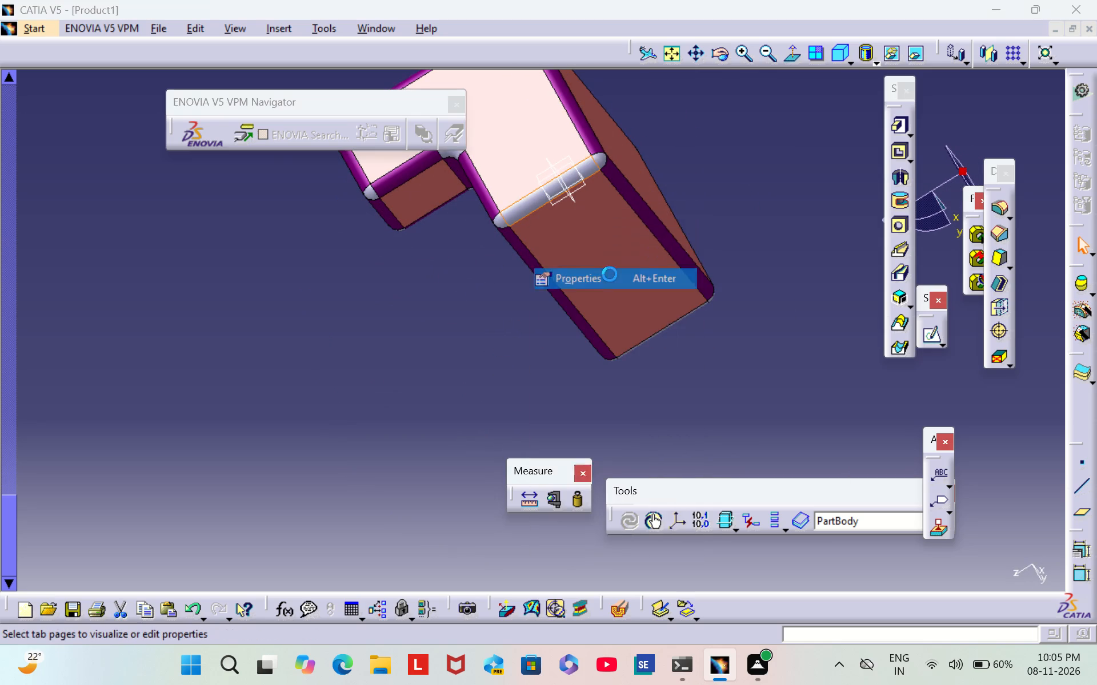
{"action": "left_click", "coordinate": [751, 187]}
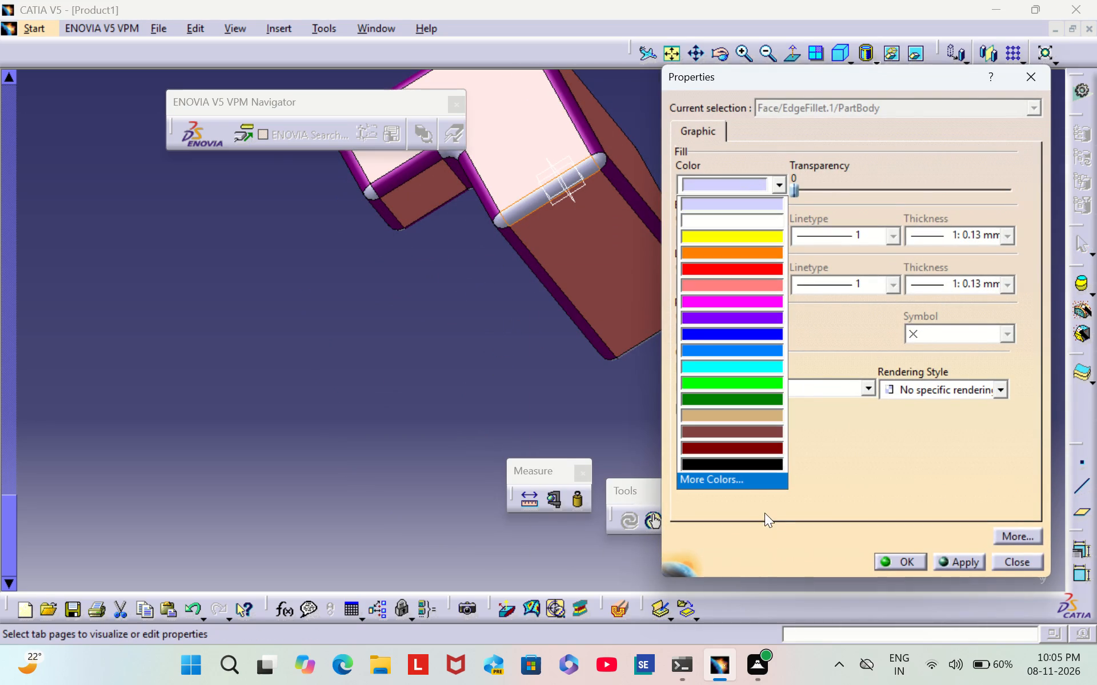
{"action": "left_click", "coordinate": [743, 479]}
{"action": "left_click", "coordinate": [992, 463]}
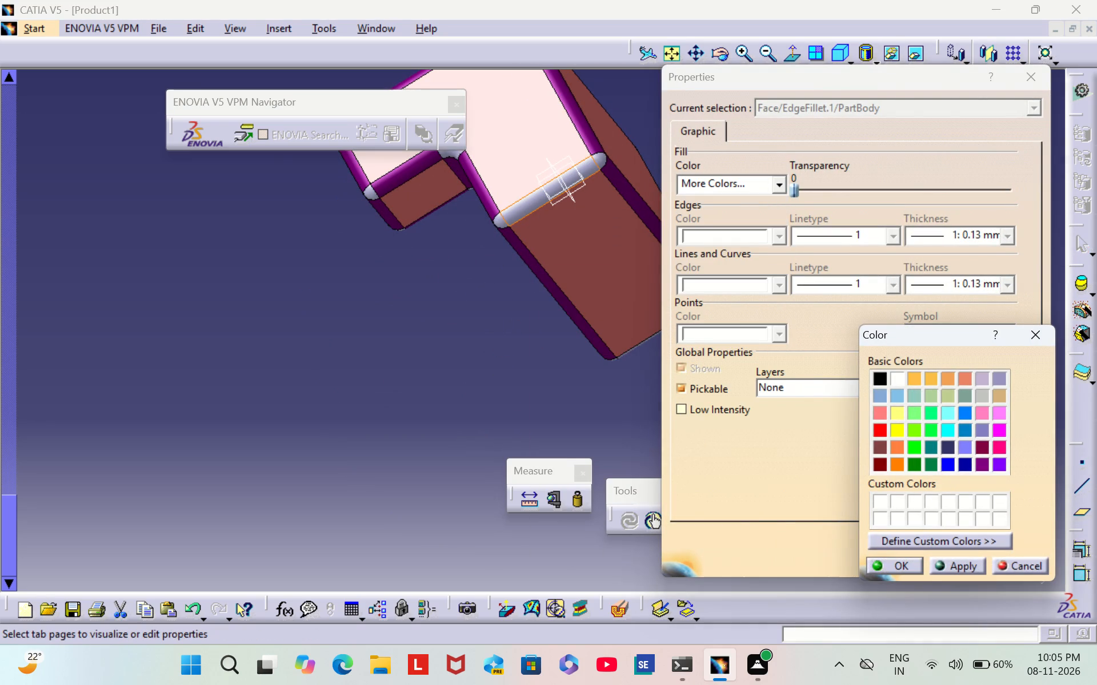
{"action": "left_click", "coordinate": [984, 468]}
{"action": "left_click", "coordinate": [890, 568]}
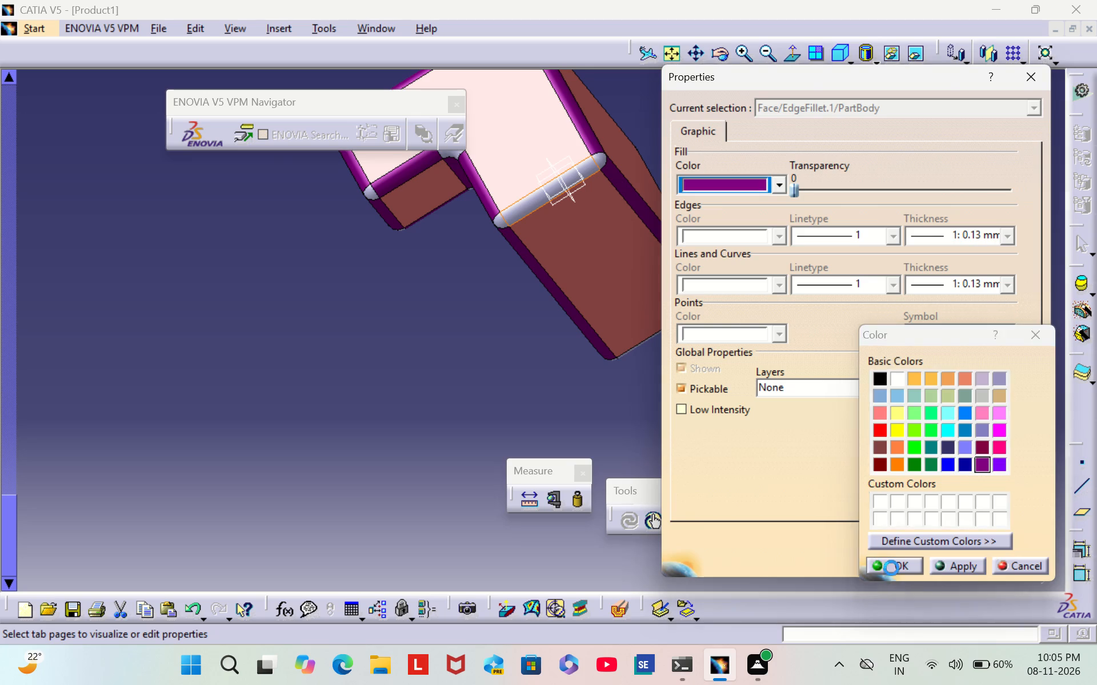
{"action": "left_click", "coordinate": [896, 560]}
{"action": "left_click_drag", "start_coordinate": [505, 440], "coordinate": [500, 436]}
Colour the curved fillet at the inner corner of the L-shaped end face, where the boss meets the block, dark purple.
{"action": "scroll", "coordinate": [423, 372], "scroll_direction": "down", "scroll_amount": 2}
{"action": "middle_click_drag", "start_coordinate": [423, 372], "coordinate": [426, 392]}
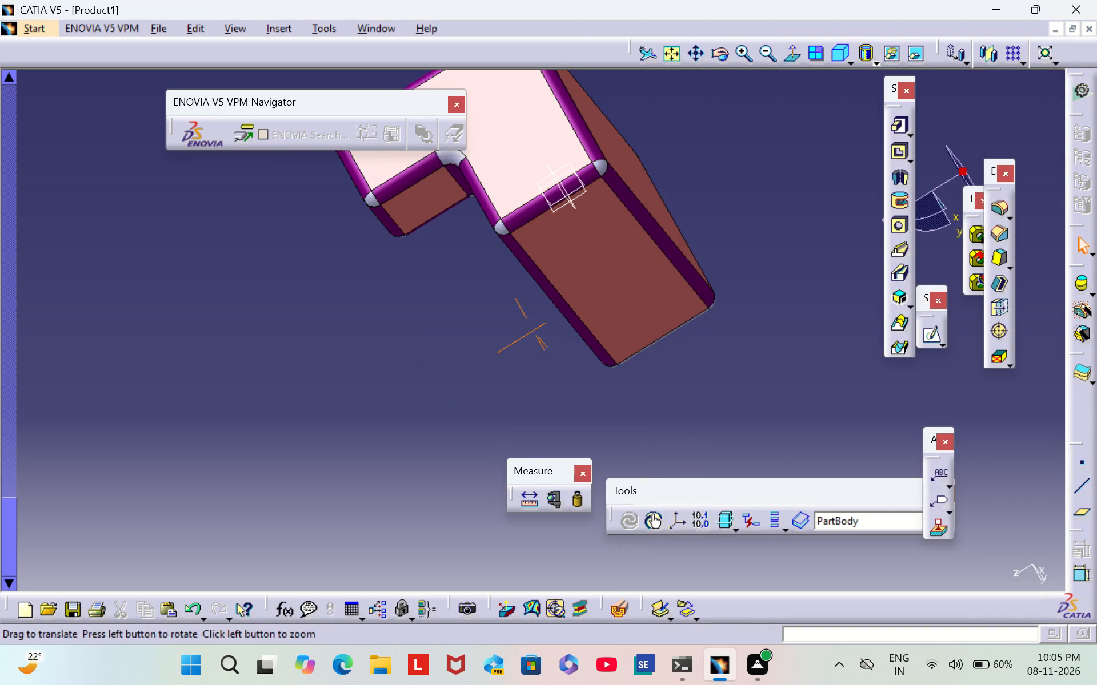
{"action": "middle_click_drag", "start_coordinate": [426, 392], "coordinate": [451, 509]}
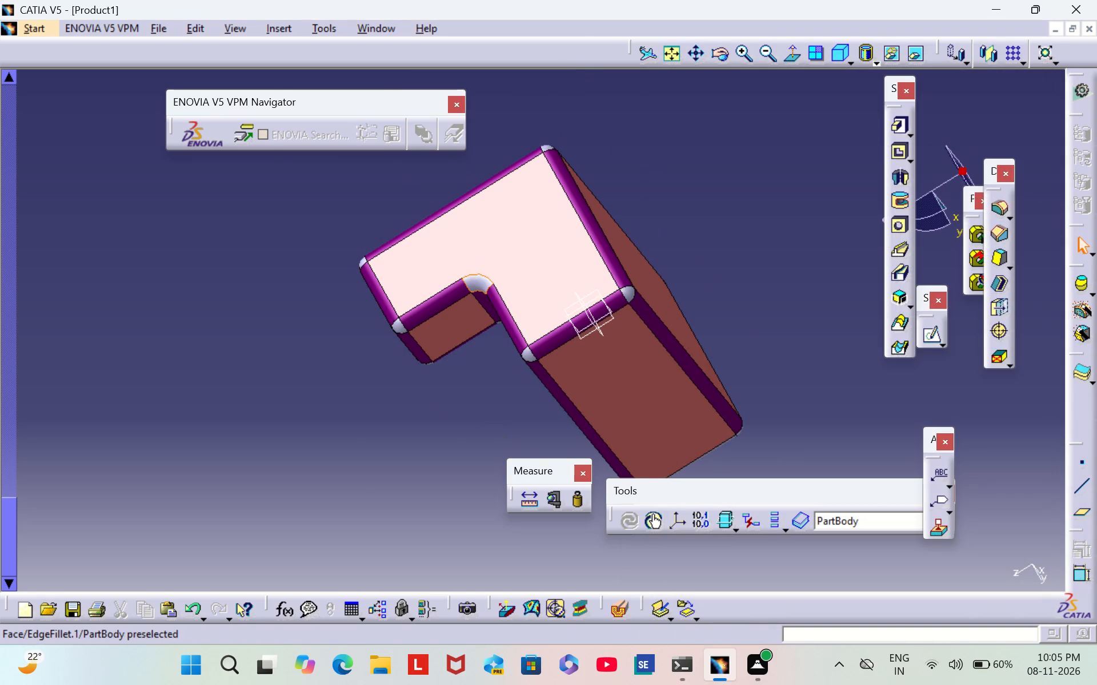
{"action": "right_click", "coordinate": [481, 284]}
{"action": "left_click", "coordinate": [558, 356]}
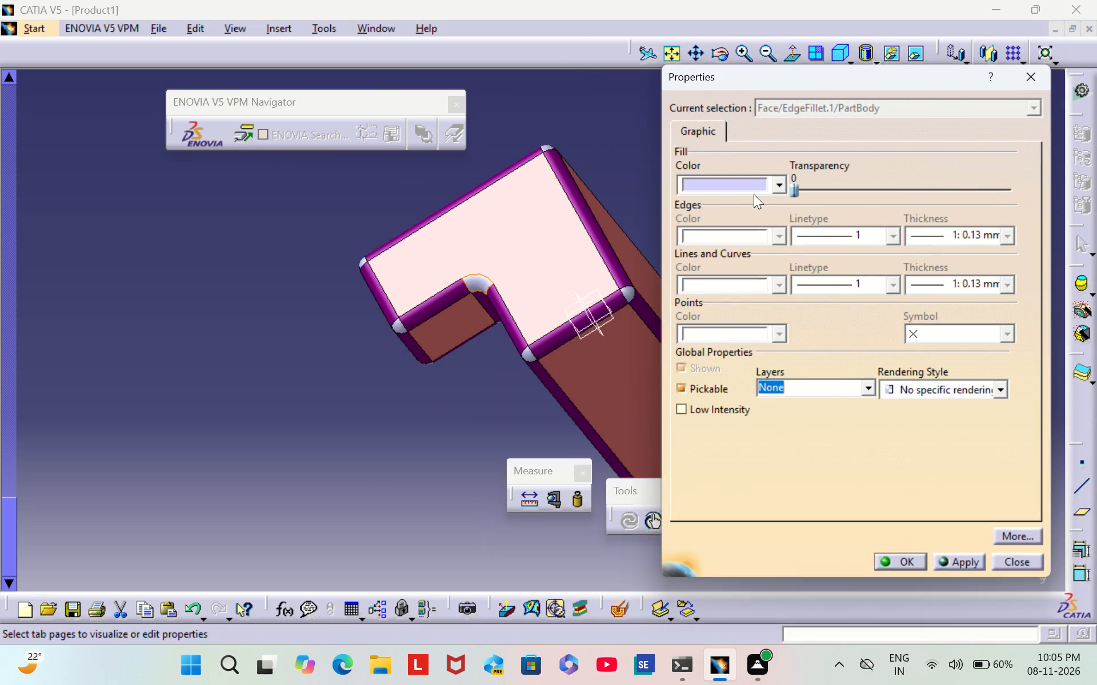
{"action": "left_click", "coordinate": [752, 182]}
{"action": "left_click", "coordinate": [754, 481]}
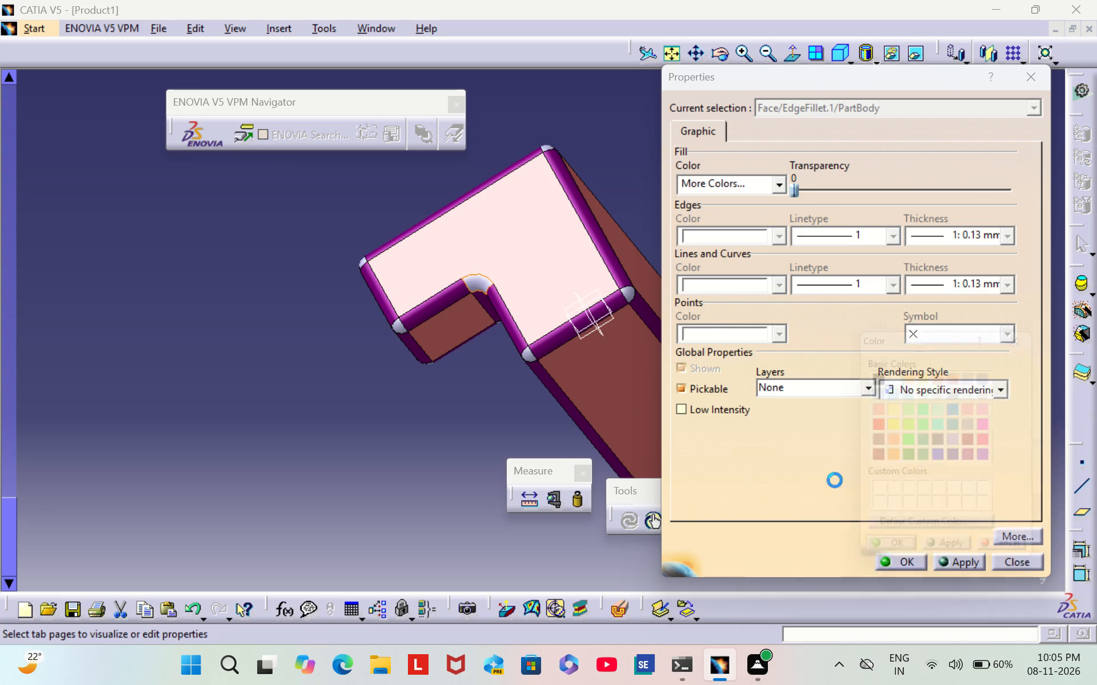
{"action": "left_click", "coordinate": [981, 461]}
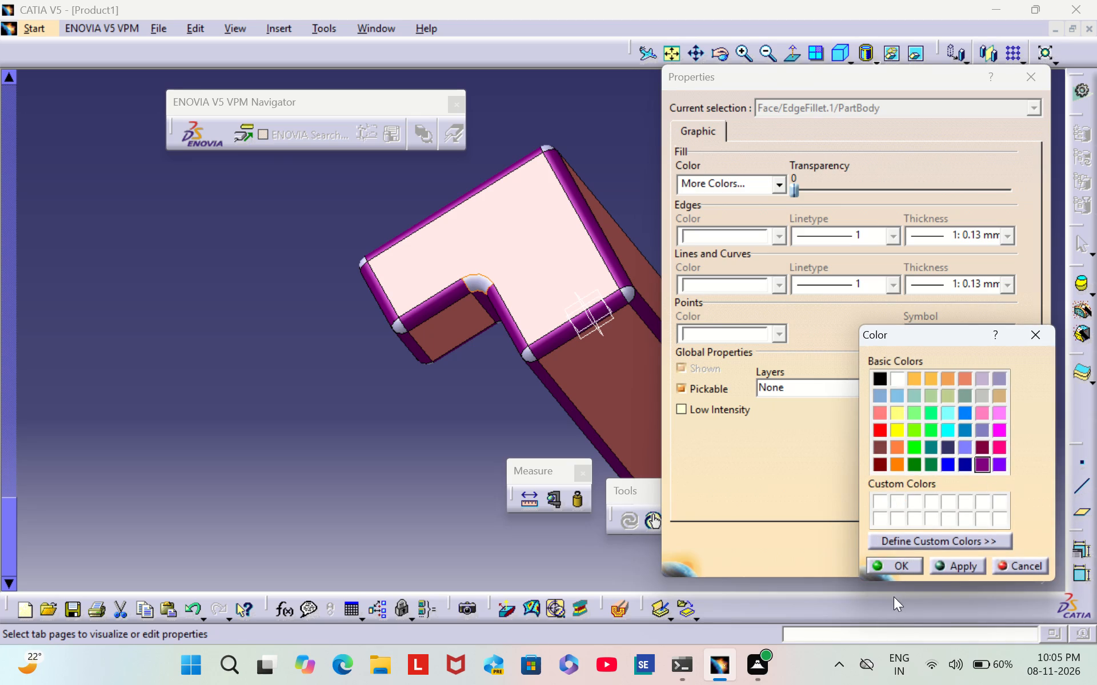
{"action": "left_click", "coordinate": [896, 565]}
{"action": "left_click", "coordinate": [896, 558]}
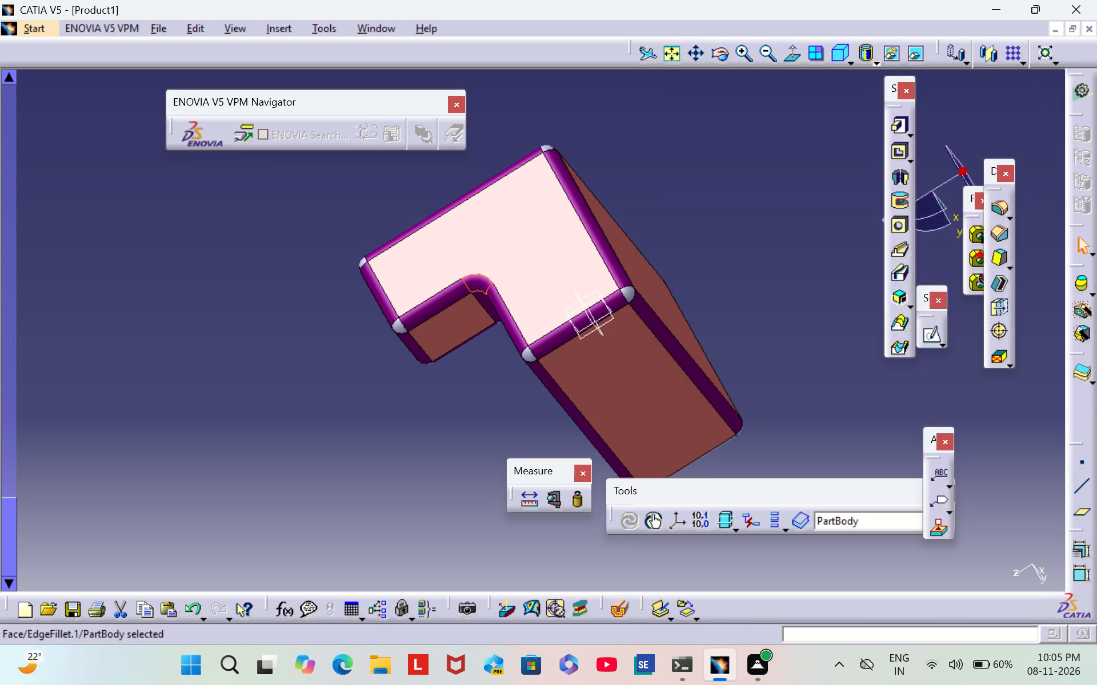
{"action": "left_click", "coordinate": [369, 425]}
Colour the rounded bottom corner between the L-shaped end face and the side opposite the boss dark purple.
{"action": "right_click", "coordinate": [624, 291]}
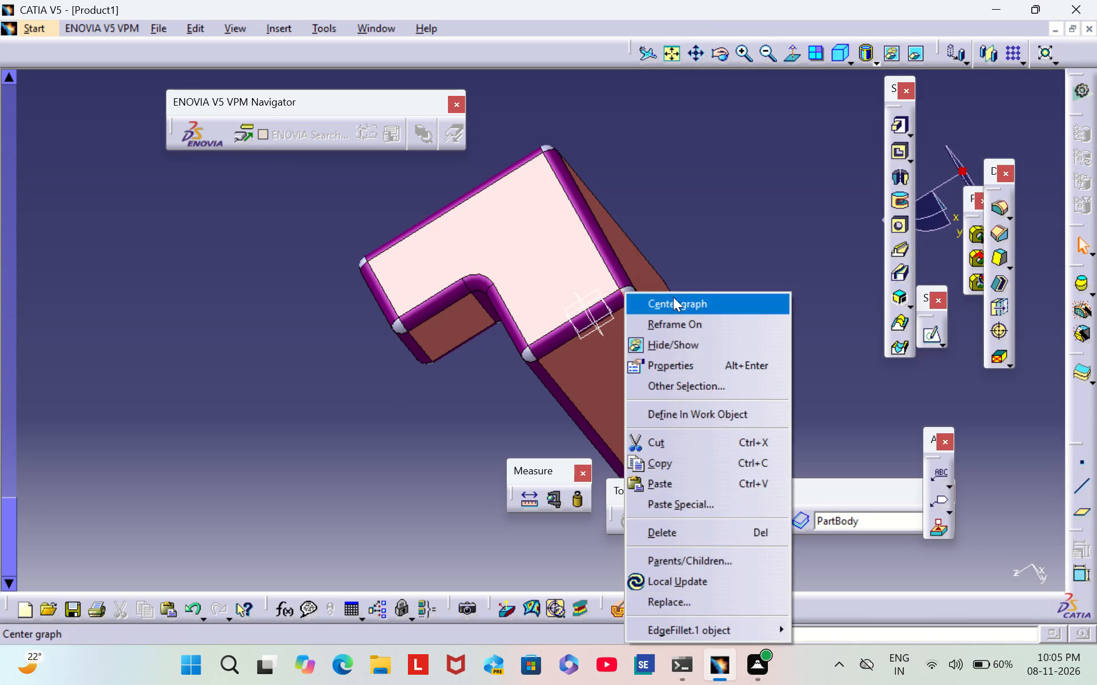
{"action": "left_click", "coordinate": [704, 187]}
{"action": "left_click", "coordinate": [706, 198]}
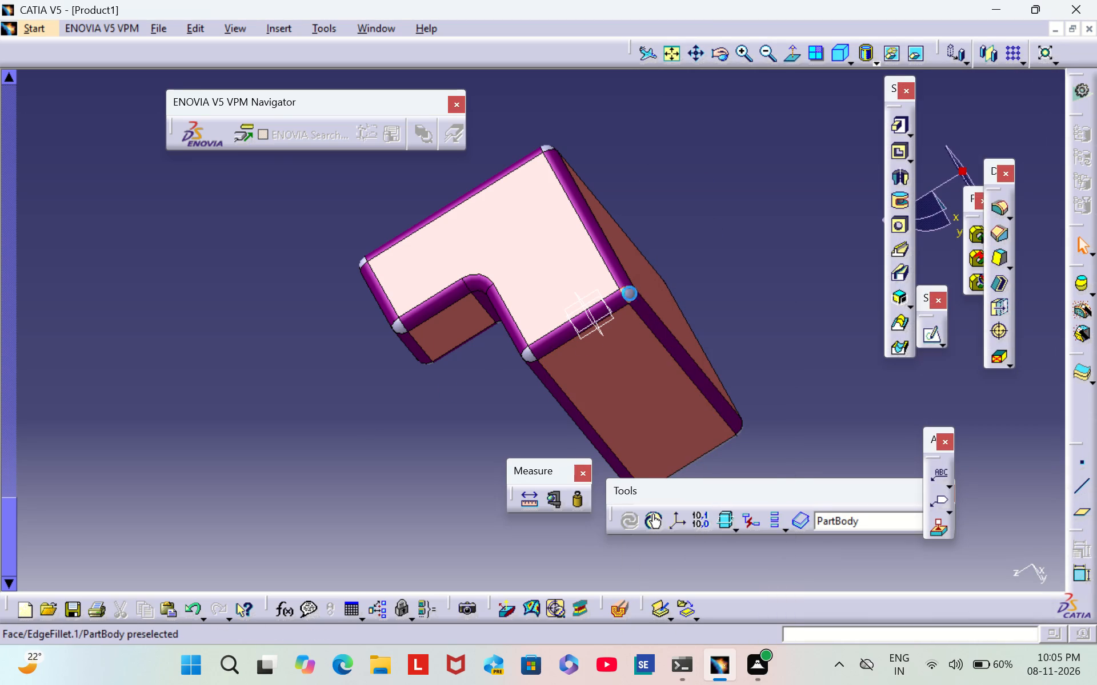
{"action": "right_click", "coordinate": [630, 293]}
{"action": "left_click", "coordinate": [686, 367]}
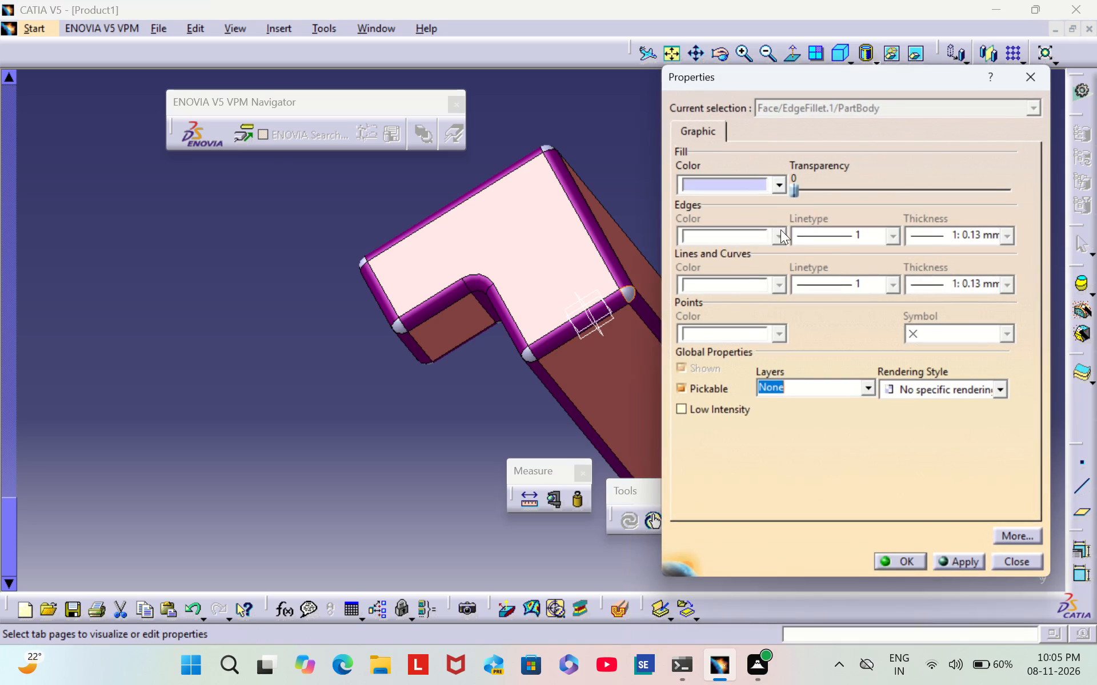
{"action": "left_click", "coordinate": [772, 187]}
{"action": "left_click", "coordinate": [746, 473]}
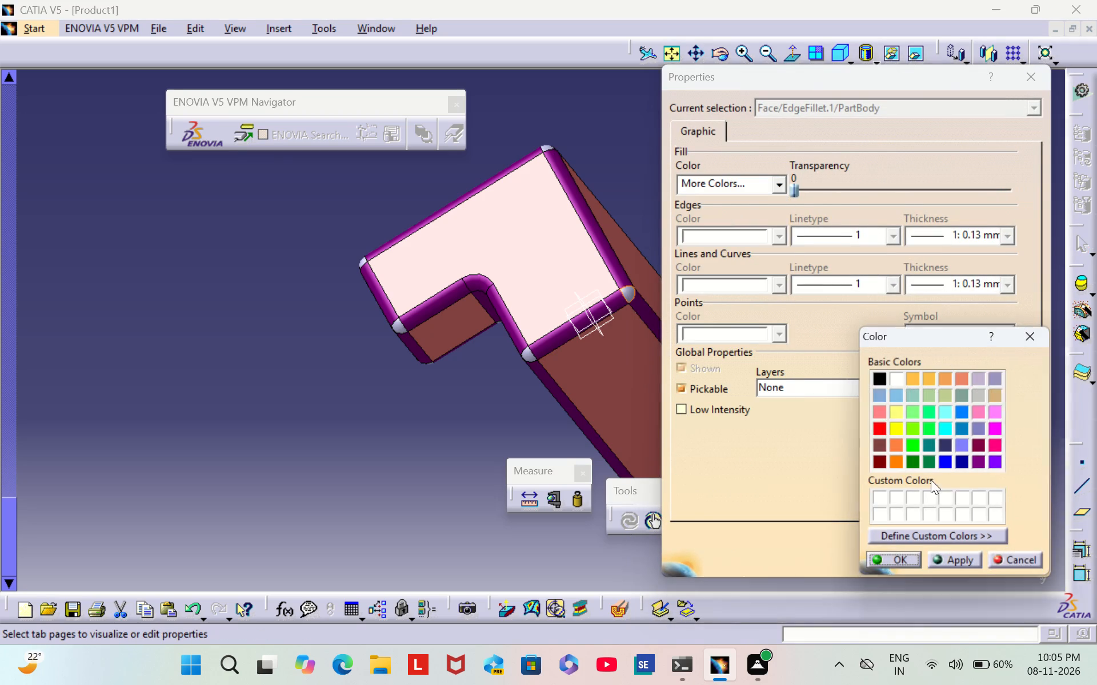
{"action": "left_click", "coordinate": [980, 466]}
{"action": "left_click", "coordinate": [904, 565]}
{"action": "left_click", "coordinate": [904, 557]}
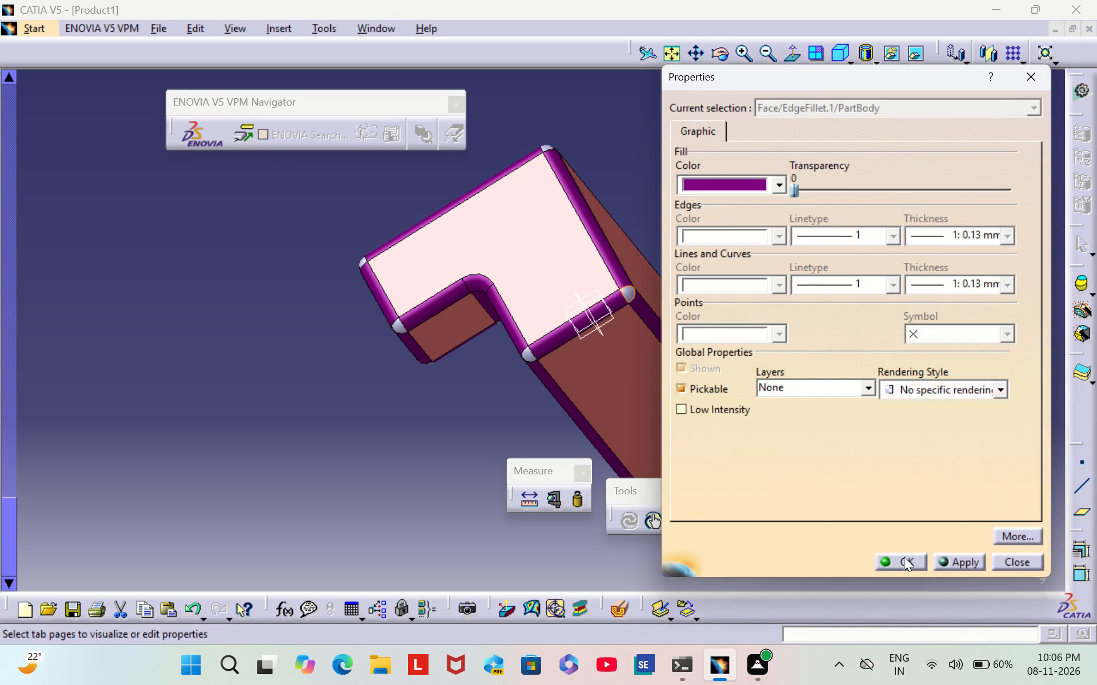
{"action": "left_click", "coordinate": [722, 290]}
Colour the fillet where the V-notch's closed end meets the block's top face dark purple.
{"action": "middle_click_drag", "start_coordinate": [369, 324], "coordinate": [376, 322]}
{"action": "right_click_drag", "start_coordinate": [369, 324], "coordinate": [376, 322]}
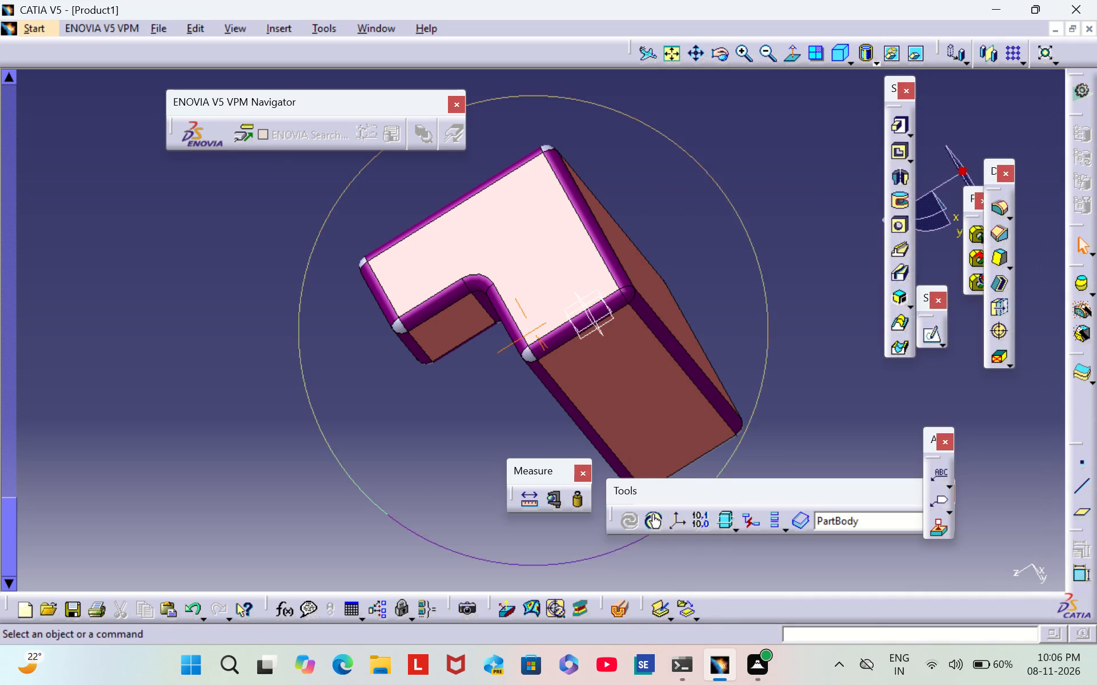
{"action": "right_click_drag", "start_coordinate": [376, 322], "coordinate": [628, 257]}
{"action": "middle_click_drag", "start_coordinate": [376, 322], "coordinate": [628, 257]}
{"action": "scroll", "coordinate": [475, 434], "scroll_direction": "down", "scroll_amount": 1}
{"action": "middle_click_drag", "start_coordinate": [475, 434], "coordinate": [653, 336]}
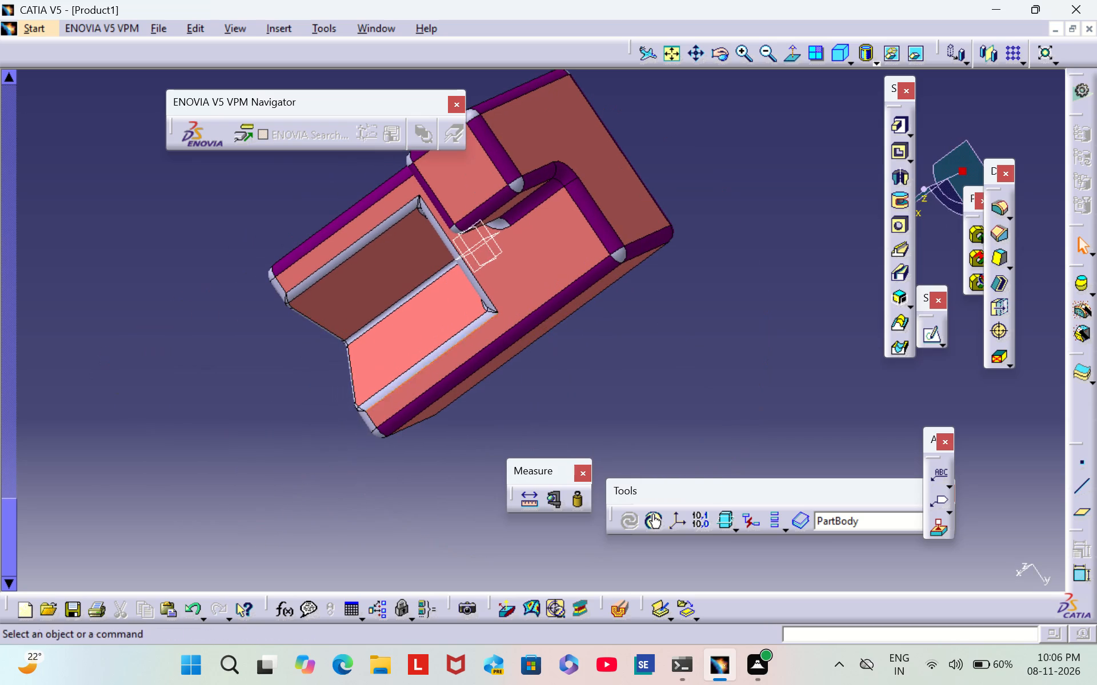
{"action": "middle_click_drag", "start_coordinate": [230, 388], "coordinate": [453, 348]}
{"action": "right_click_drag", "start_coordinate": [231, 388], "coordinate": [453, 348]}
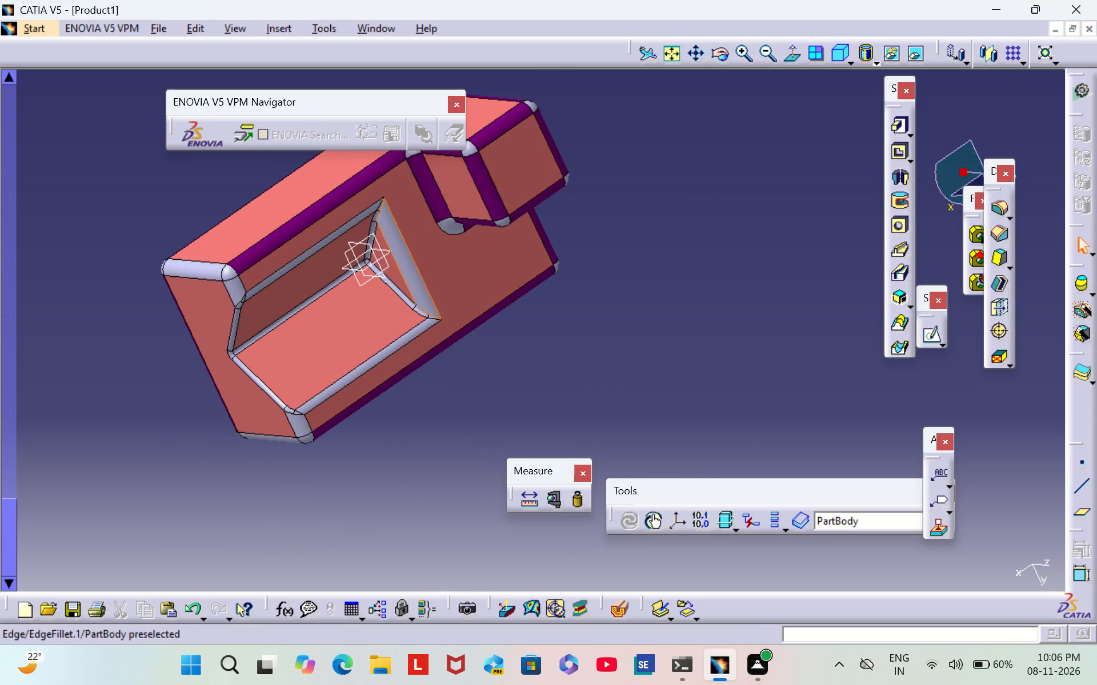
{"action": "right_click", "coordinate": [401, 262]}
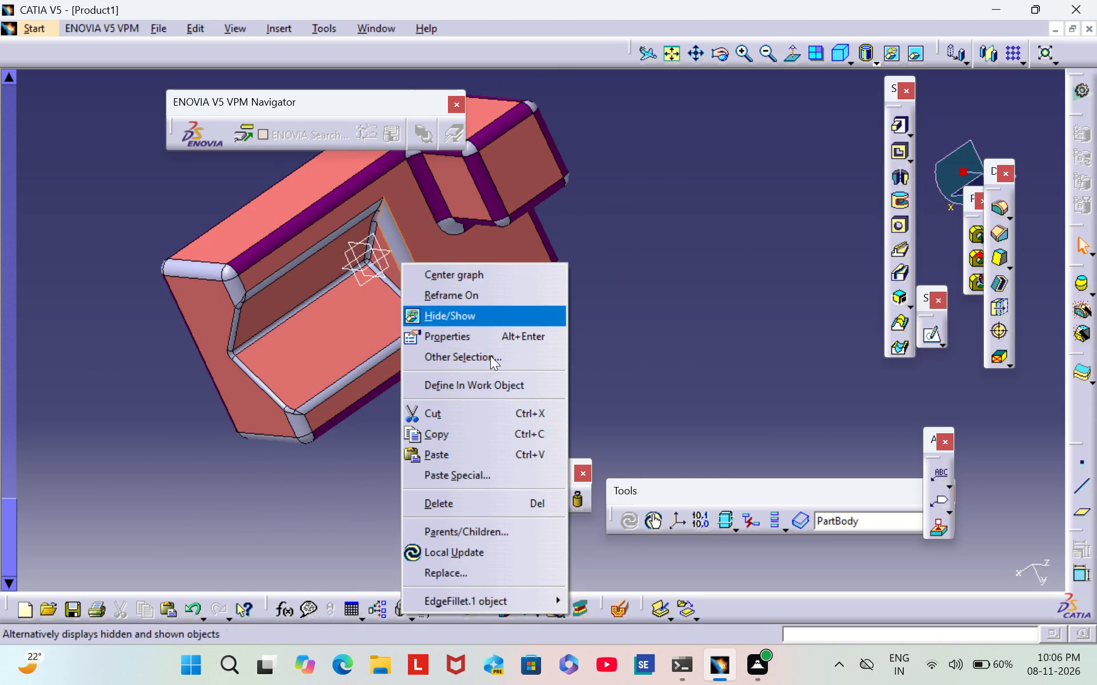
{"action": "left_click", "coordinate": [493, 339]}
{"action": "left_click", "coordinate": [739, 182]}
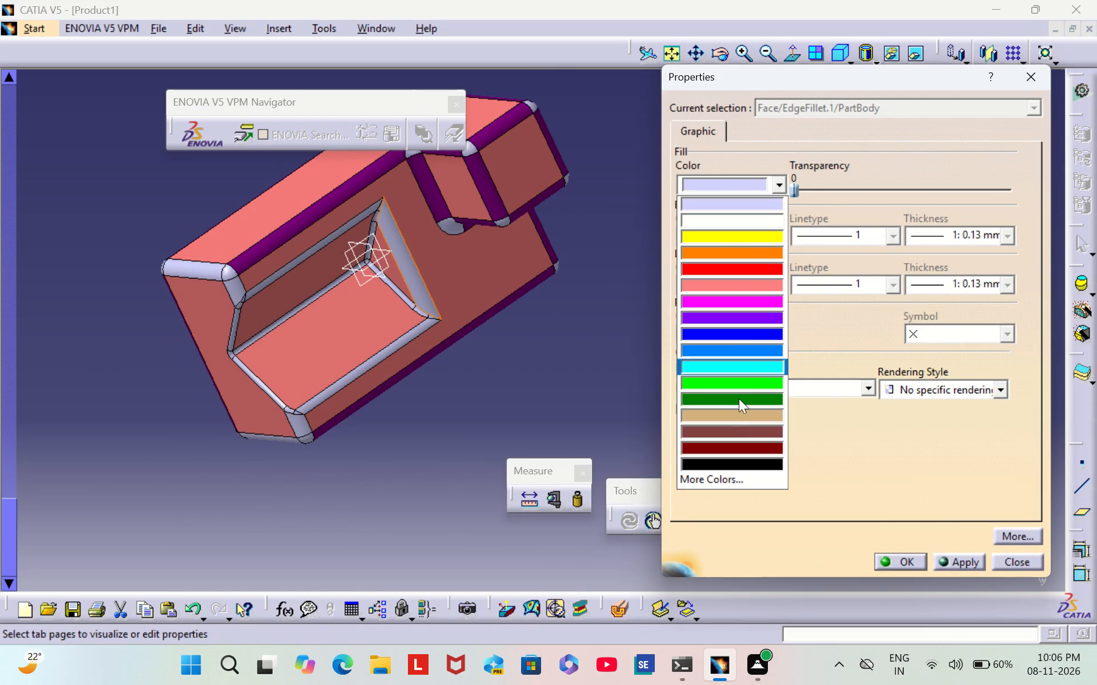
{"action": "left_click", "coordinate": [743, 480]}
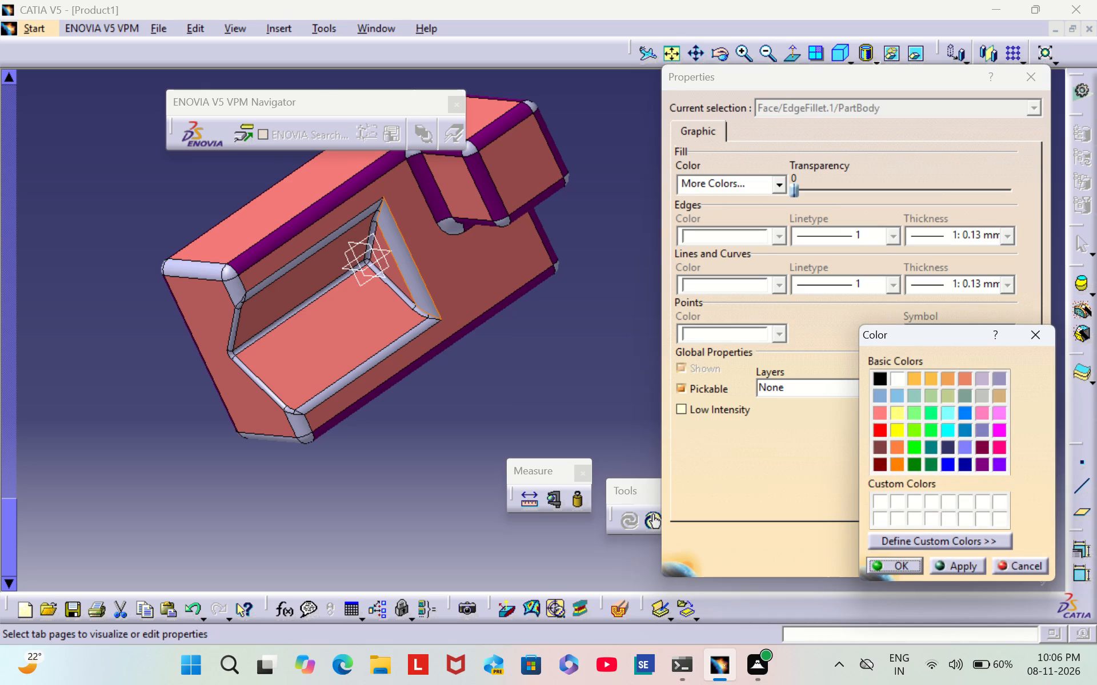
{"action": "left_click", "coordinate": [979, 465]}
{"action": "left_click", "coordinate": [895, 561]}
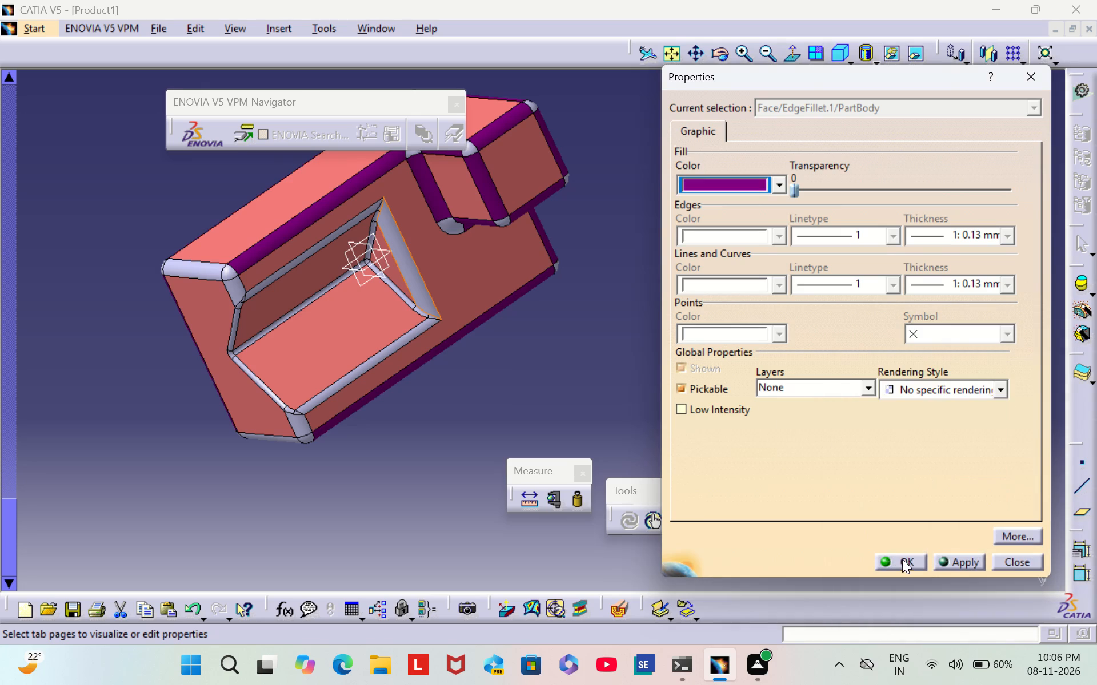
{"action": "left_click", "coordinate": [902, 558]}
{"action": "left_click", "coordinate": [705, 334]}
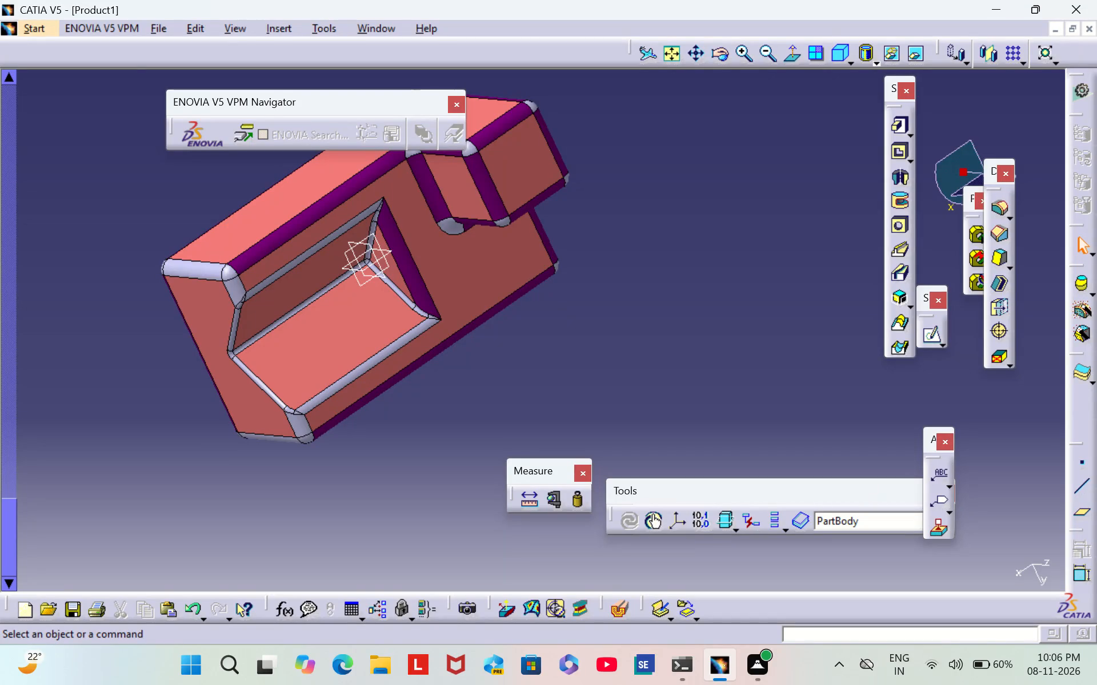
Colour the vertical fillet between the V-notched end face and the side flush with the boss dark purple.
{"action": "right_click", "coordinate": [187, 265]}
{"action": "left_click", "coordinate": [233, 331]}
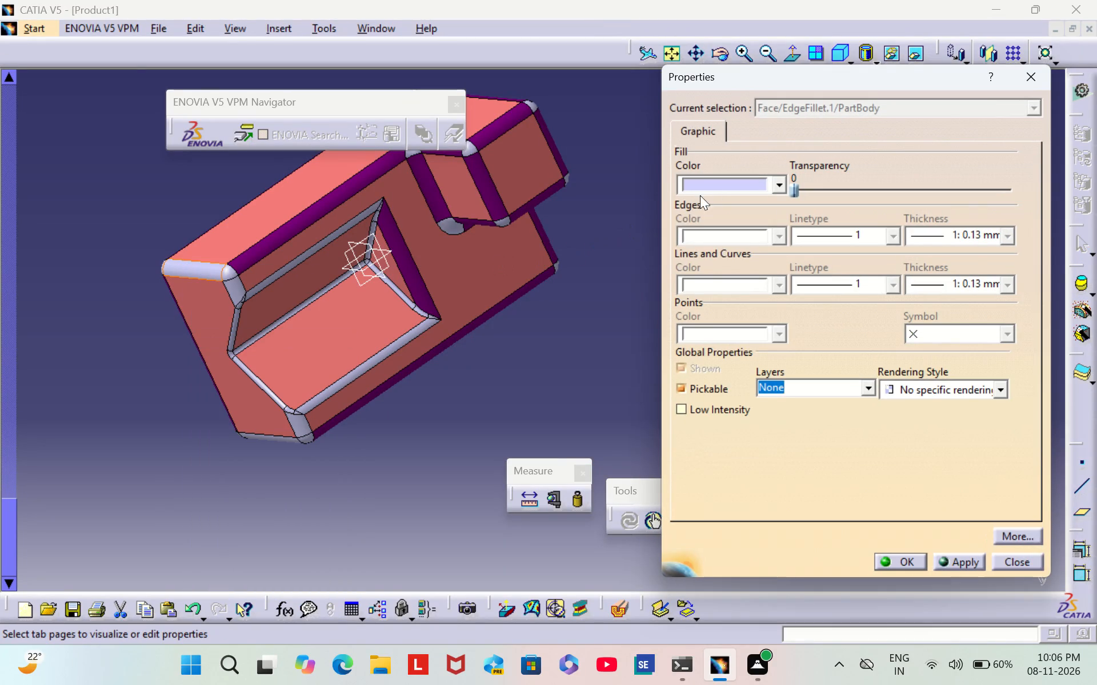
{"action": "left_click", "coordinate": [715, 183]}
{"action": "left_click", "coordinate": [735, 474]}
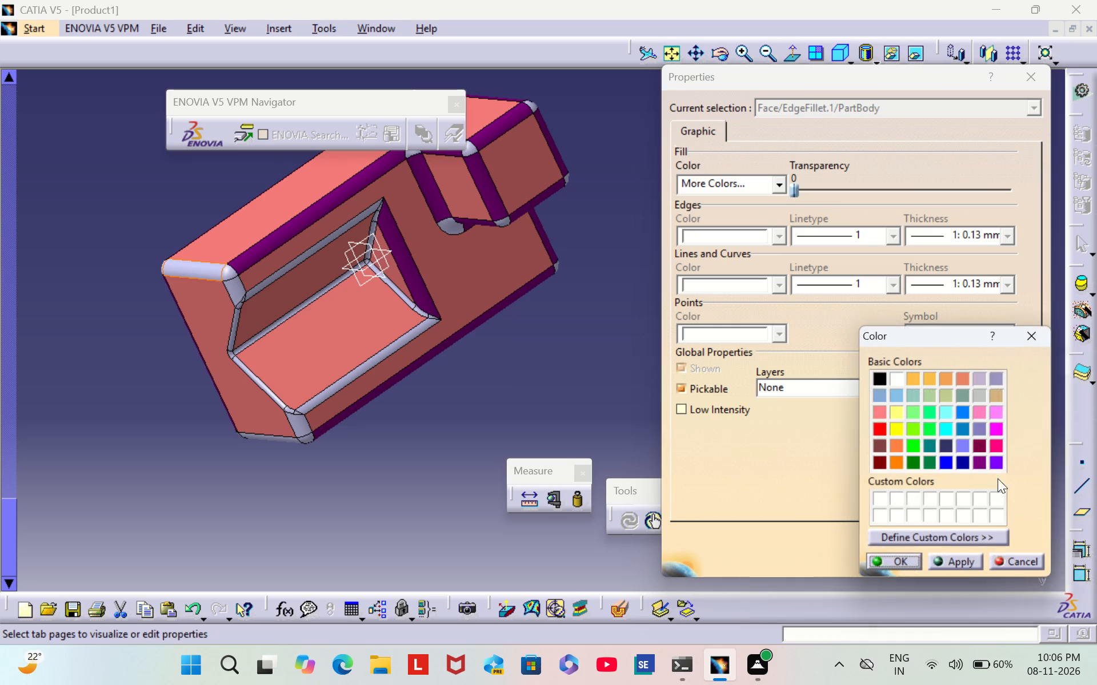
{"action": "left_click", "coordinate": [983, 468]}
{"action": "left_click", "coordinate": [909, 571]}
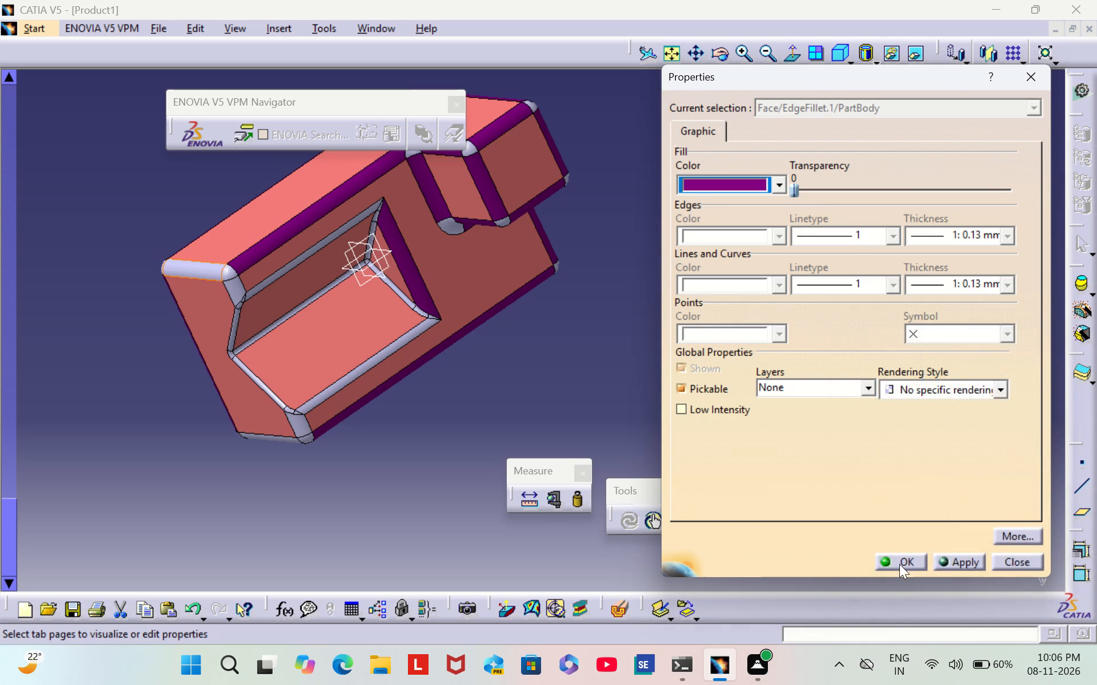
{"action": "left_click", "coordinate": [899, 564]}
{"action": "left_click", "coordinate": [492, 371]}
Colour the vertical fillet between the V-notched end face and the side opposite the boss dark purple.
{"action": "scroll", "coordinate": [134, 452], "scroll_direction": "down", "scroll_amount": 1}
{"action": "middle_click_drag", "start_coordinate": [134, 452], "coordinate": [134, 452]}
{"action": "right_click_drag", "start_coordinate": [134, 452], "coordinate": [134, 452]}
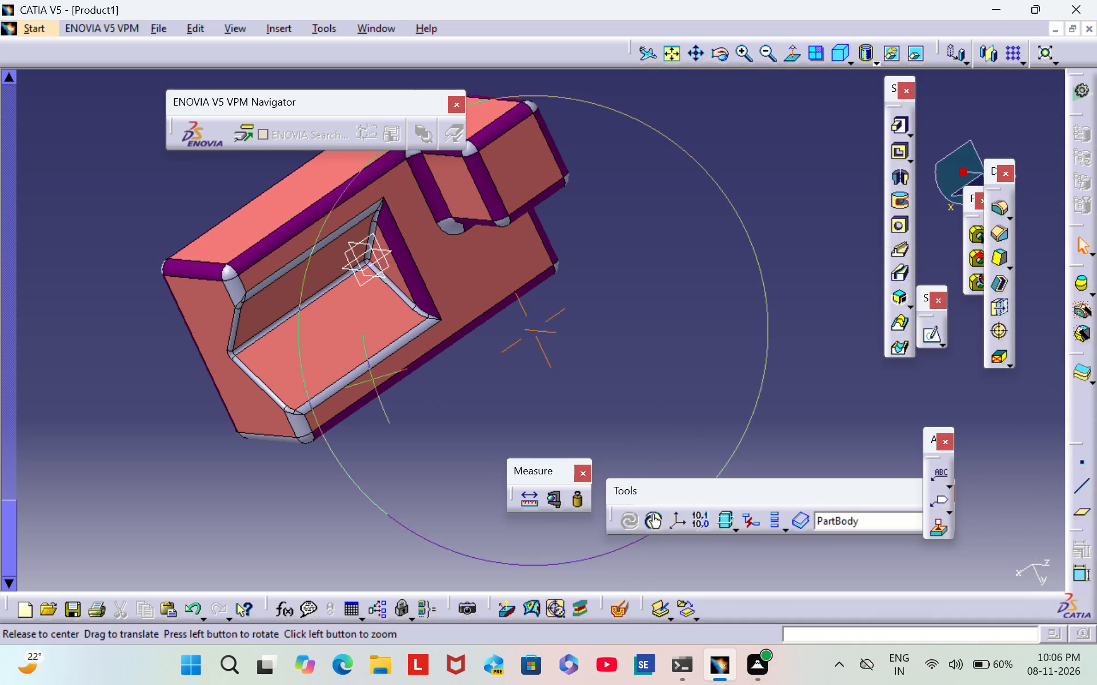
{"action": "middle_click_drag", "start_coordinate": [134, 452], "coordinate": [502, 365]}
{"action": "right_click_drag", "start_coordinate": [134, 452], "coordinate": [417, 192]}
{"action": "middle_click_drag", "start_coordinate": [466, 246], "coordinate": [446, 224]}
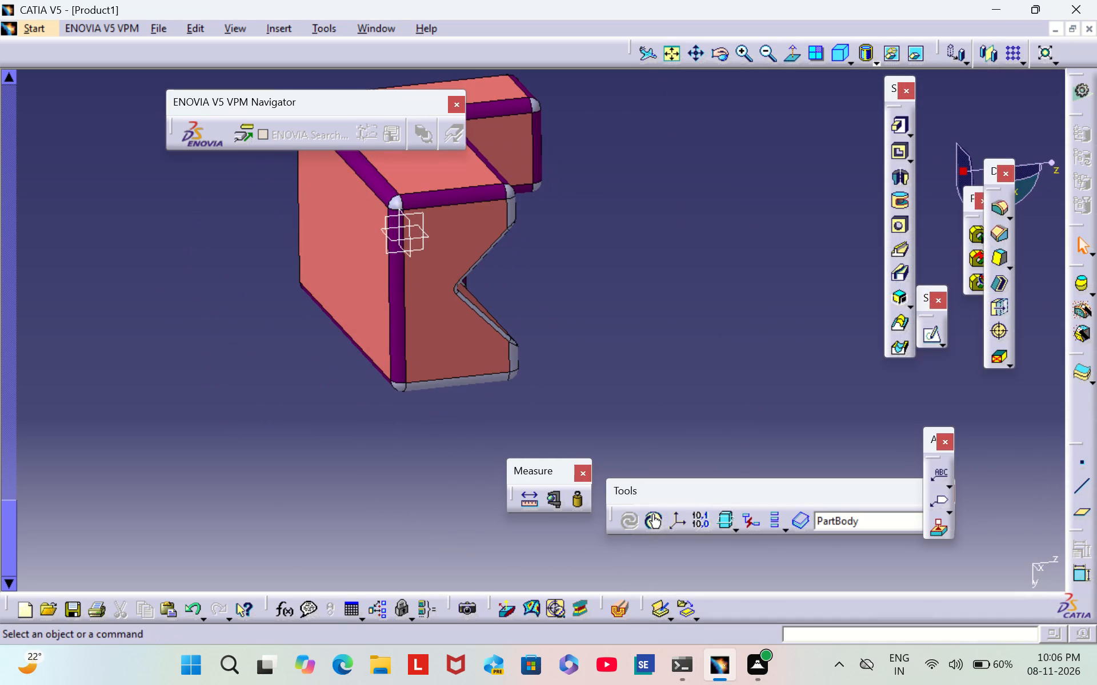
{"action": "middle_click_drag", "start_coordinate": [622, 335], "coordinate": [431, 236]}
{"action": "right_click_drag", "start_coordinate": [601, 324], "coordinate": [431, 236]}
{"action": "scroll", "coordinate": [291, 318], "scroll_direction": "up", "scroll_amount": 1}
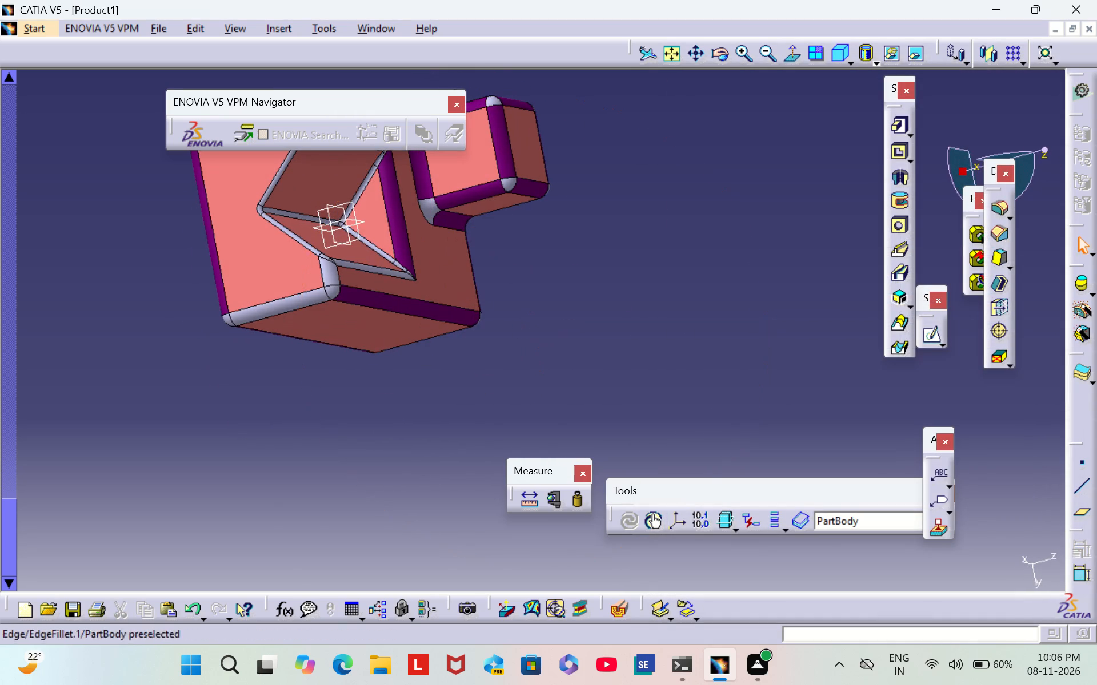
{"action": "right_click", "coordinate": [276, 308]}
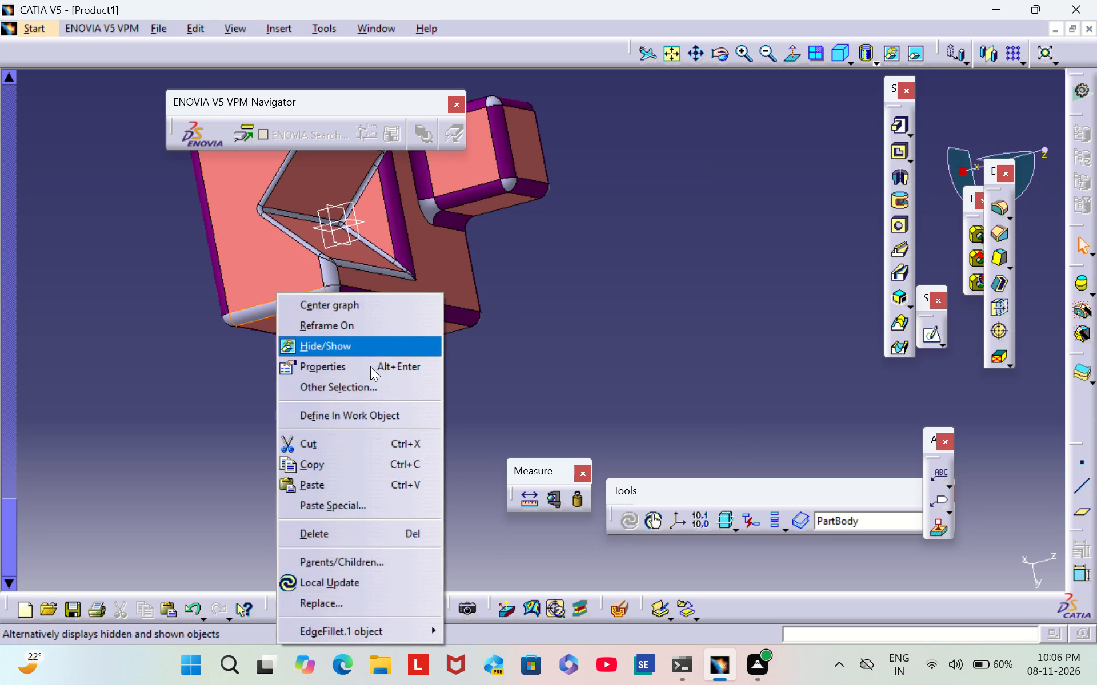
{"action": "left_click", "coordinate": [371, 366]}
{"action": "left_click", "coordinate": [756, 182]}
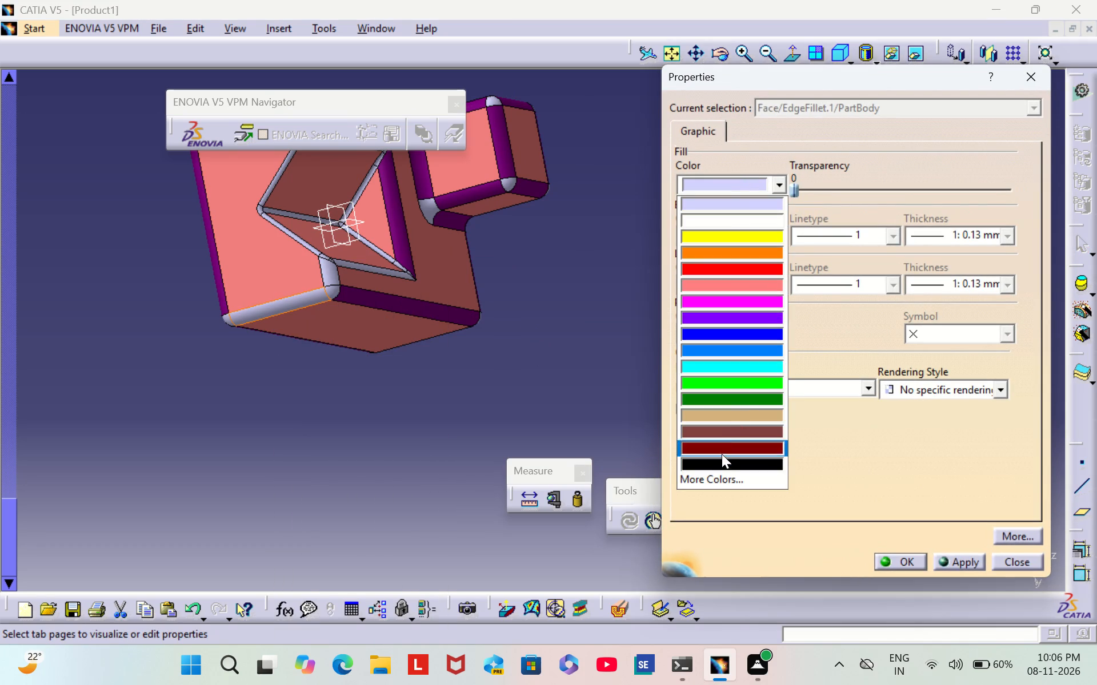
{"action": "left_click", "coordinate": [733, 479]}
{"action": "left_click", "coordinate": [979, 470]}
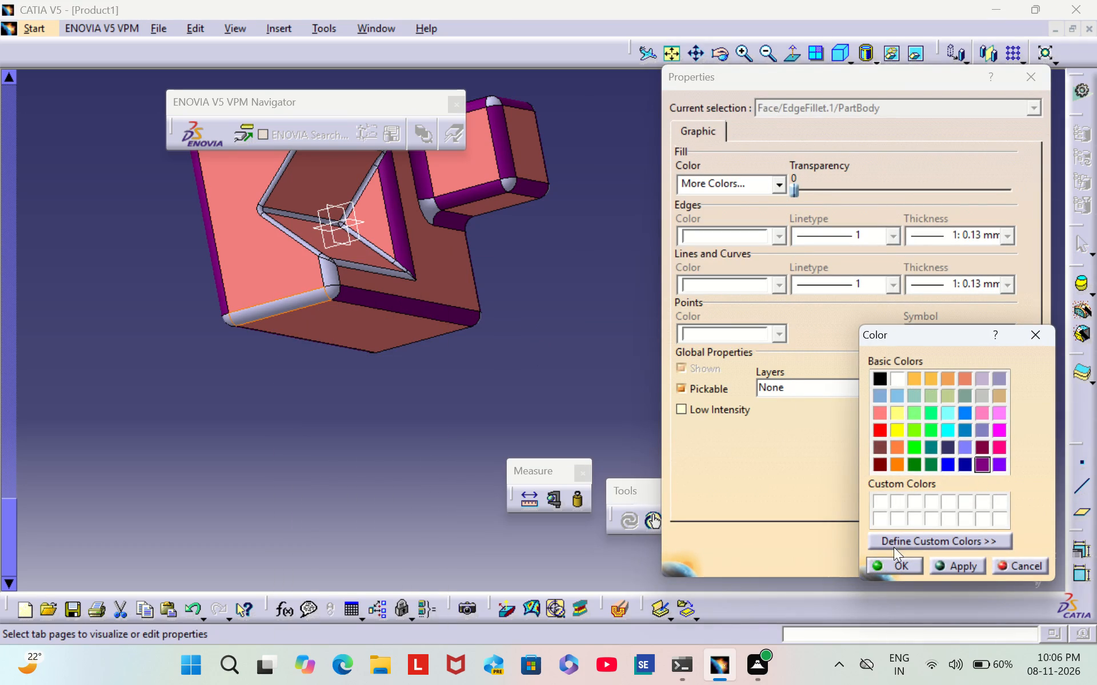
{"action": "left_click", "coordinate": [893, 562]}
{"action": "left_click", "coordinate": [894, 561]}
{"action": "left_click_drag", "start_coordinate": [604, 313], "coordinate": [596, 313]}
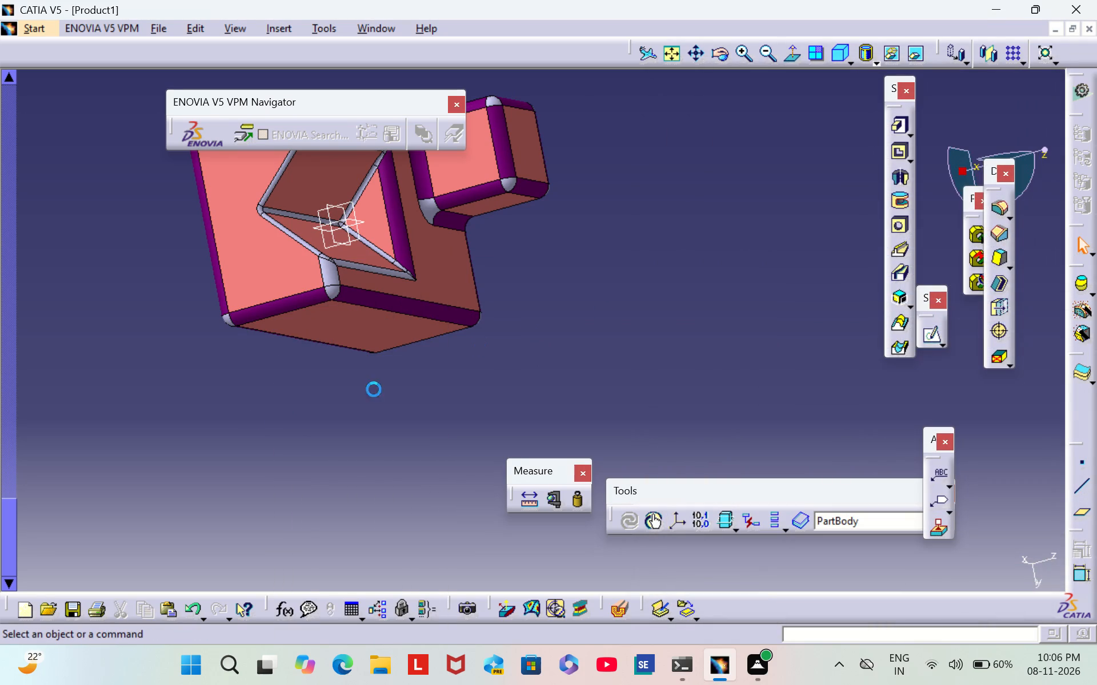
Colour the fillet along the V-notch's long top edge nearest the side flush with the boss dark purple.
{"action": "middle_click_drag", "start_coordinate": [202, 400], "coordinate": [326, 550]}
{"action": "scroll", "coordinate": [202, 400], "scroll_direction": "down", "scroll_amount": 1}
{"action": "right_click_drag", "start_coordinate": [202, 400], "coordinate": [327, 545]}
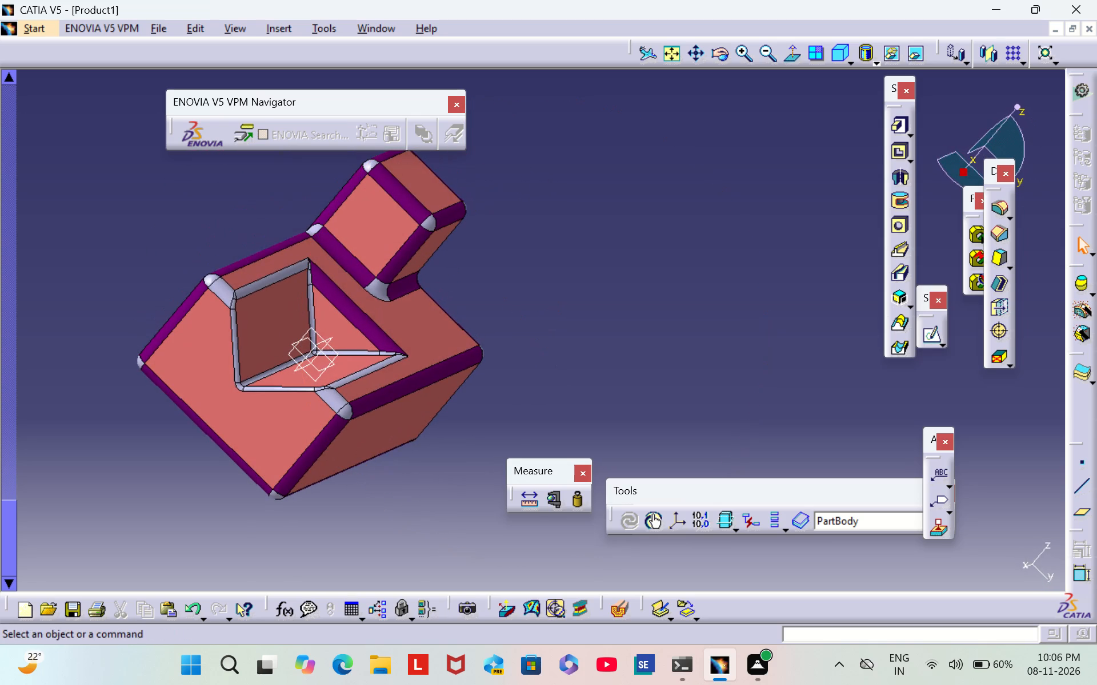
{"action": "right_click", "coordinate": [278, 272]}
{"action": "left_click", "coordinate": [349, 349]}
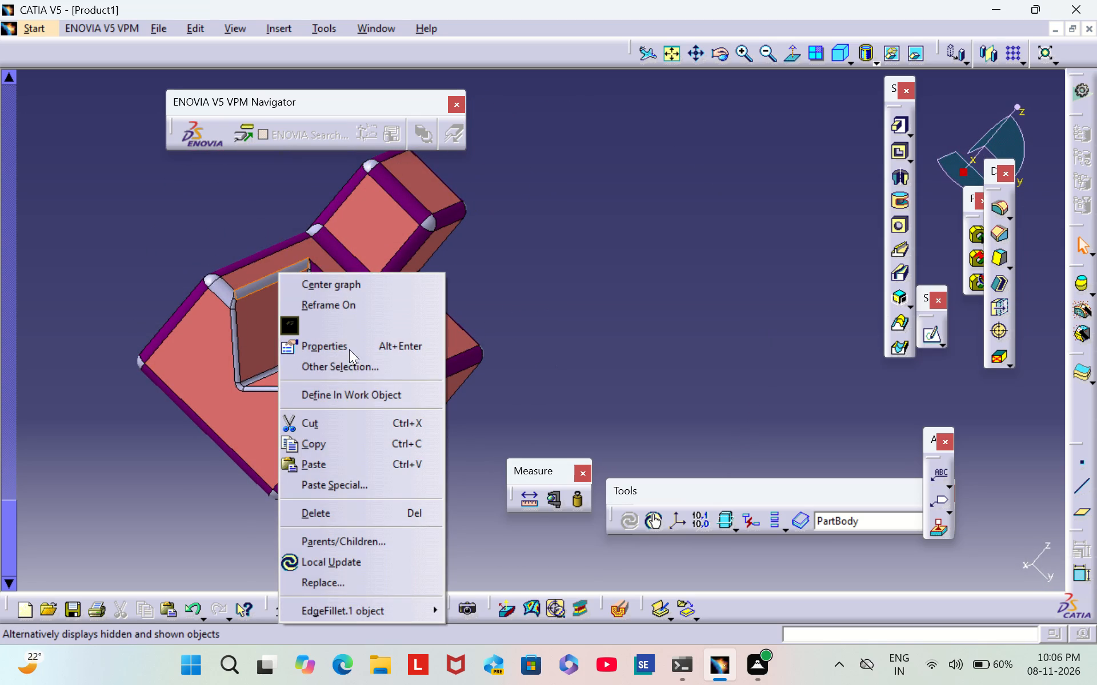
{"action": "left_click", "coordinate": [751, 181]}
{"action": "left_click", "coordinate": [744, 482]}
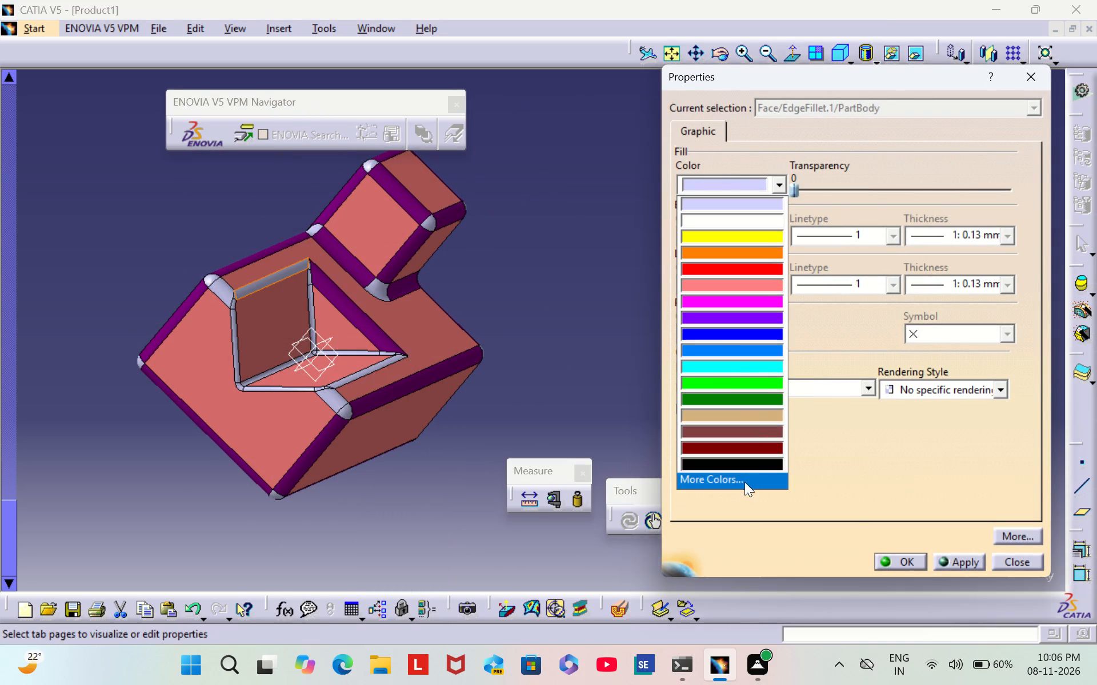
{"action": "left_click", "coordinate": [986, 469]}
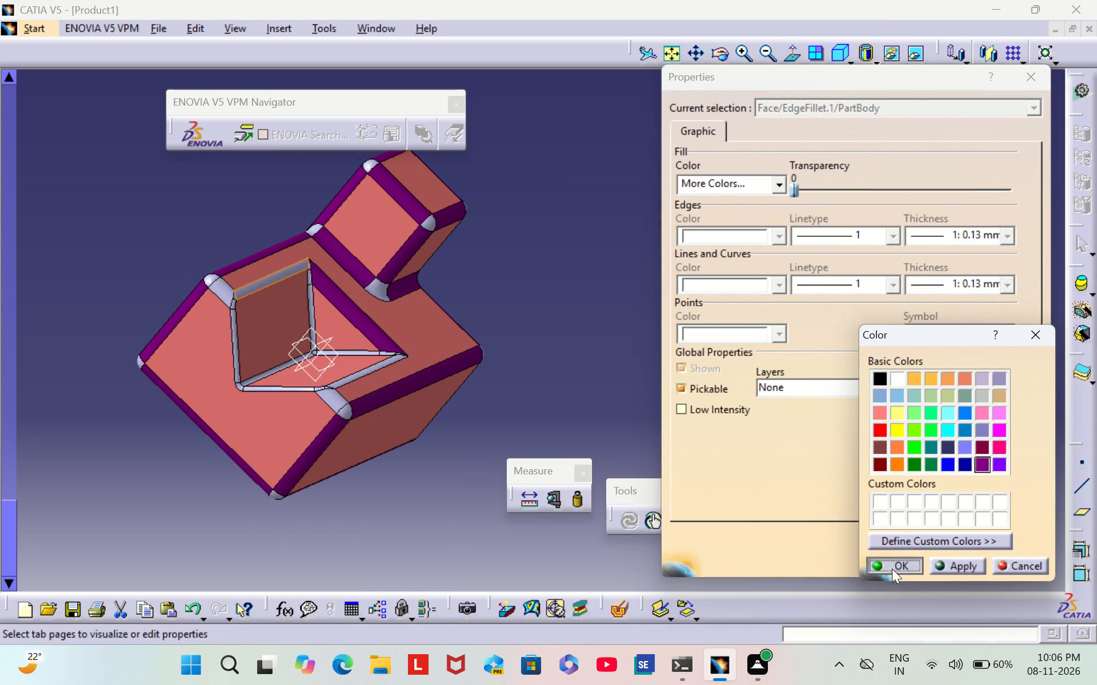
{"action": "left_click", "coordinate": [892, 569]}
{"action": "left_click", "coordinate": [894, 555]}
{"action": "left_click", "coordinate": [583, 301]}
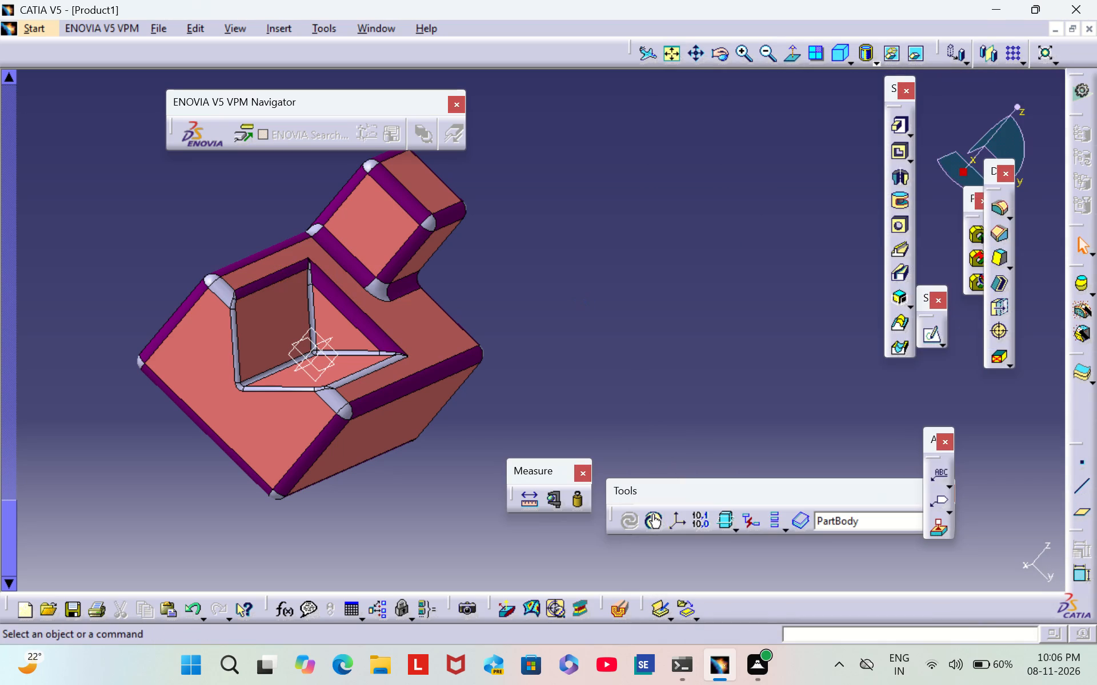
Colour the short fillet between the V-notched end face and the top face, on the boss-flush side of the notch, dark purple.
{"action": "right_click", "coordinate": [218, 289]}
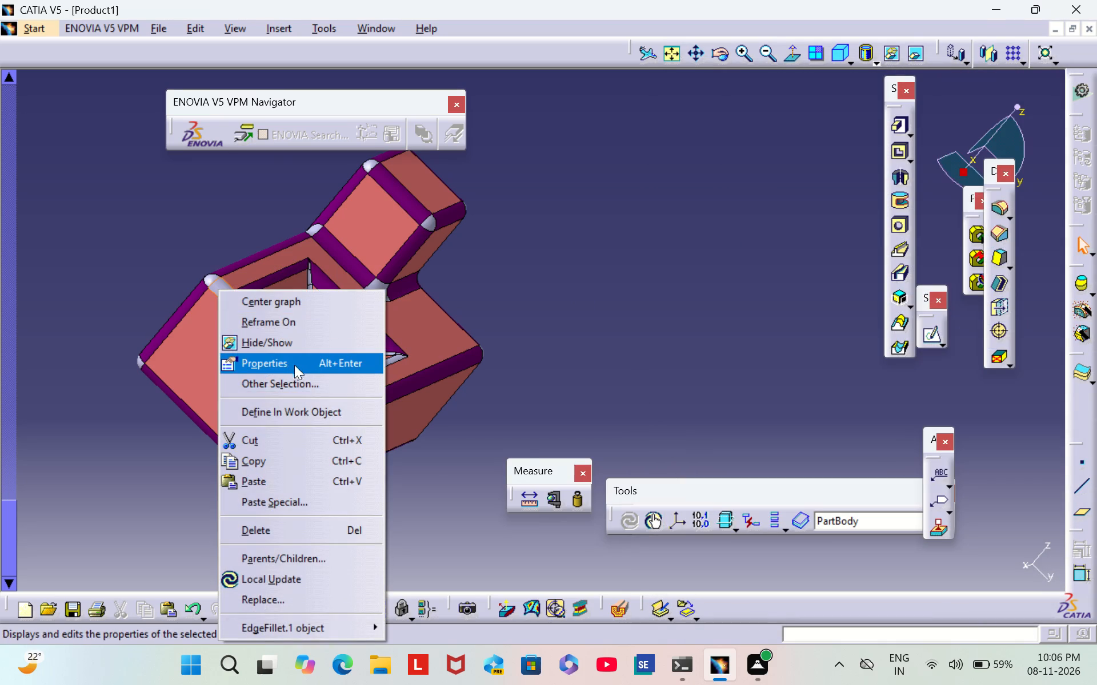
{"action": "left_click", "coordinate": [300, 365]}
{"action": "left_click", "coordinate": [742, 183]}
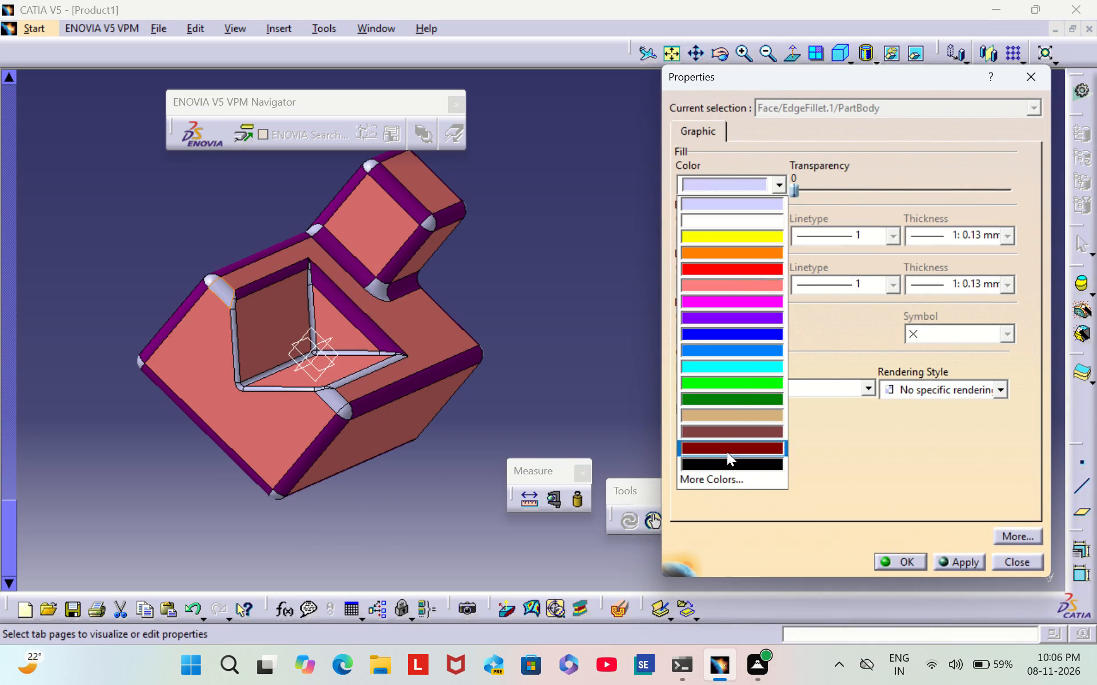
{"action": "left_click", "coordinate": [733, 480]}
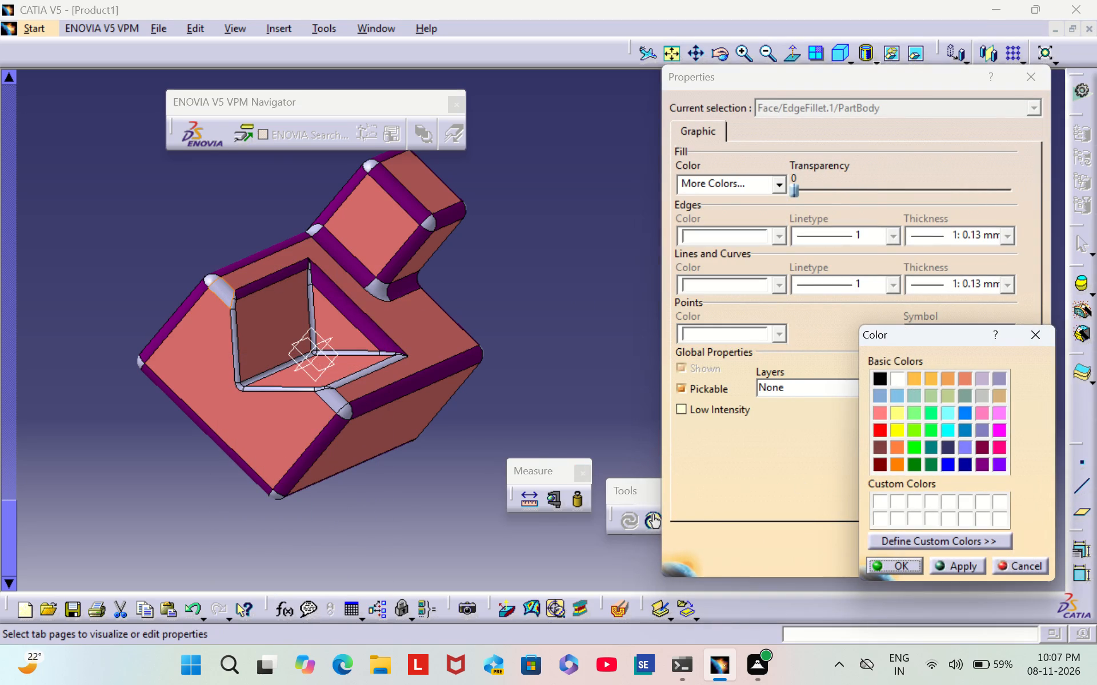
{"action": "left_click", "coordinate": [984, 462]}
{"action": "left_click", "coordinate": [896, 563]}
{"action": "left_click", "coordinate": [899, 561]}
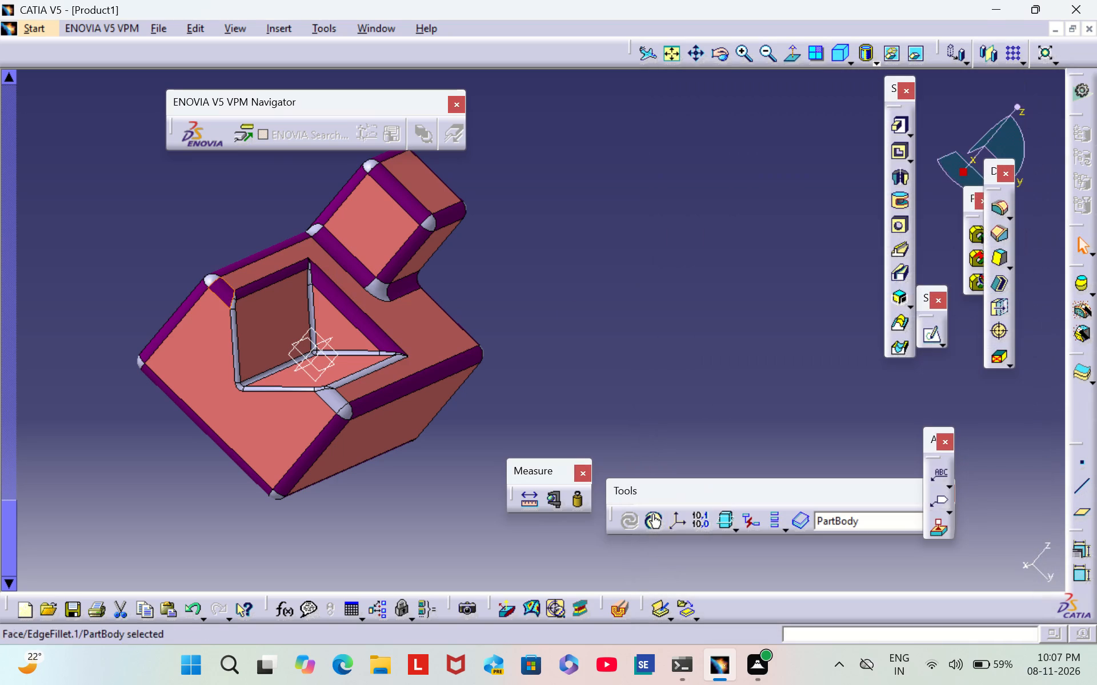
{"action": "left_click", "coordinate": [571, 318]}
Colour the curved corner fillet at the boss's base, where its notch-facing and inner side base fillets meet, dark purple.
{"action": "scroll", "coordinate": [38, 388], "scroll_direction": "down", "scroll_amount": 2}
{"action": "middle_click_drag", "start_coordinate": [38, 387], "coordinate": [366, 525]}
{"action": "right_click_drag", "start_coordinate": [38, 387], "coordinate": [366, 525]}
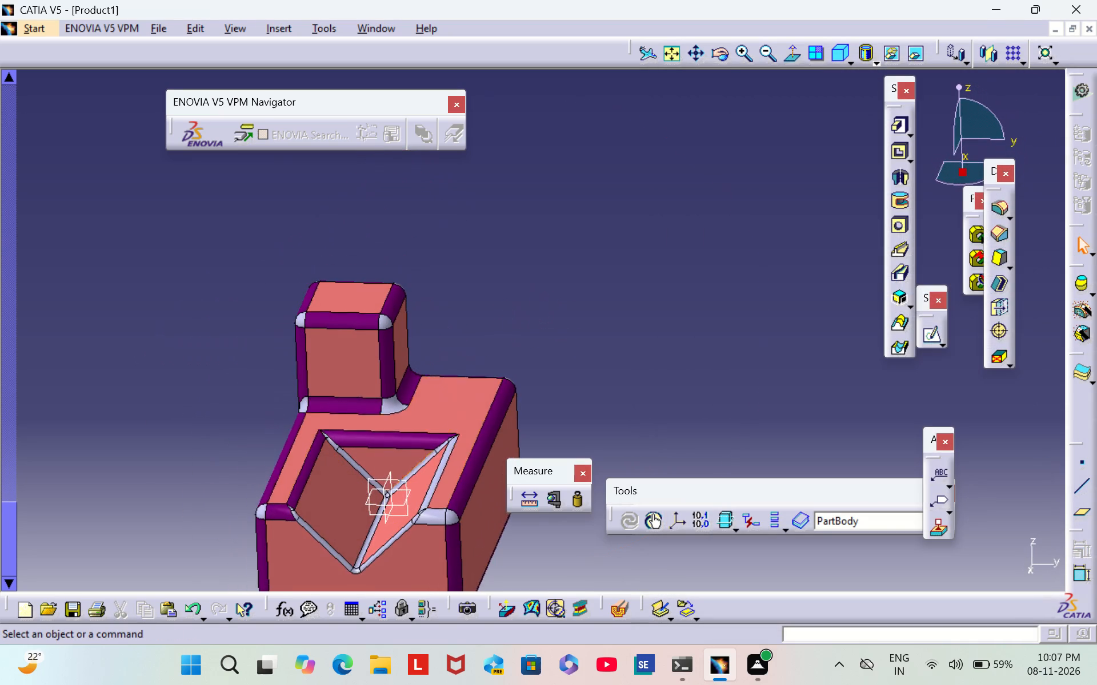
{"action": "middle_click_drag", "start_coordinate": [545, 359], "coordinate": [567, 236]}
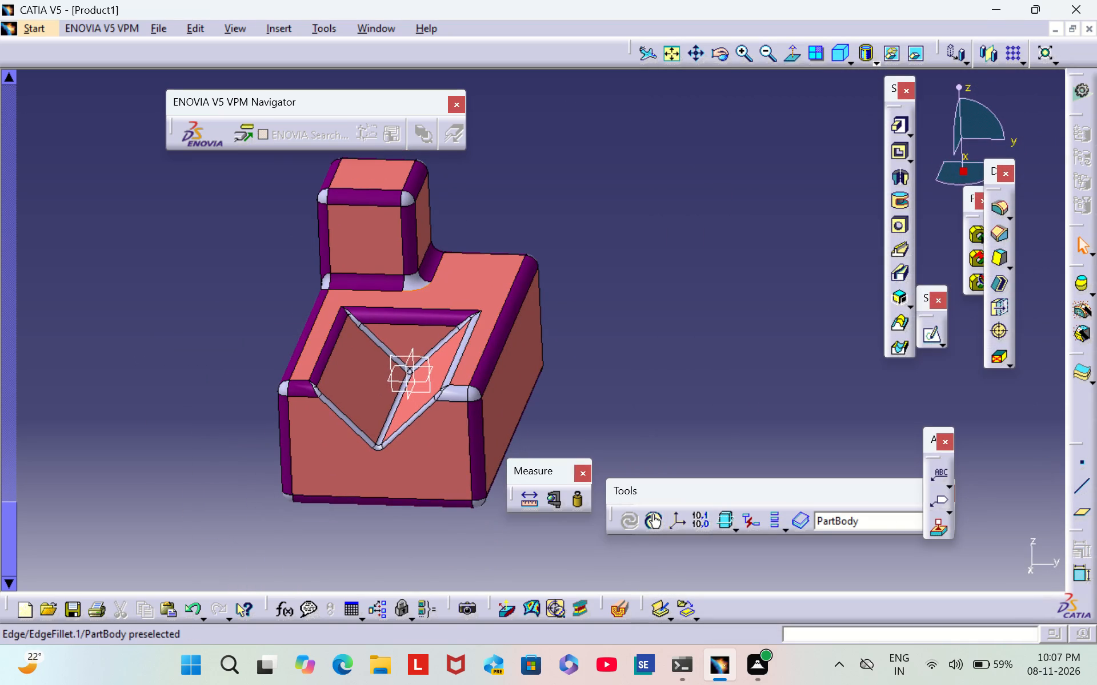
{"action": "right_click", "coordinate": [413, 284]}
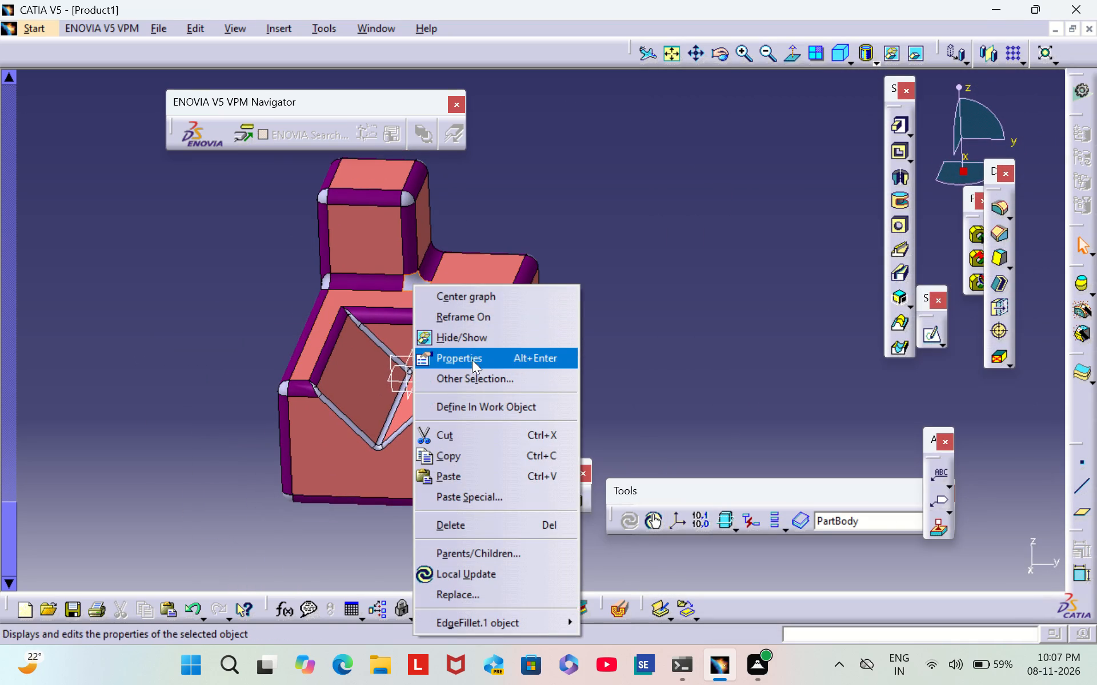
{"action": "left_click", "coordinate": [473, 361]}
{"action": "left_click", "coordinate": [768, 187]}
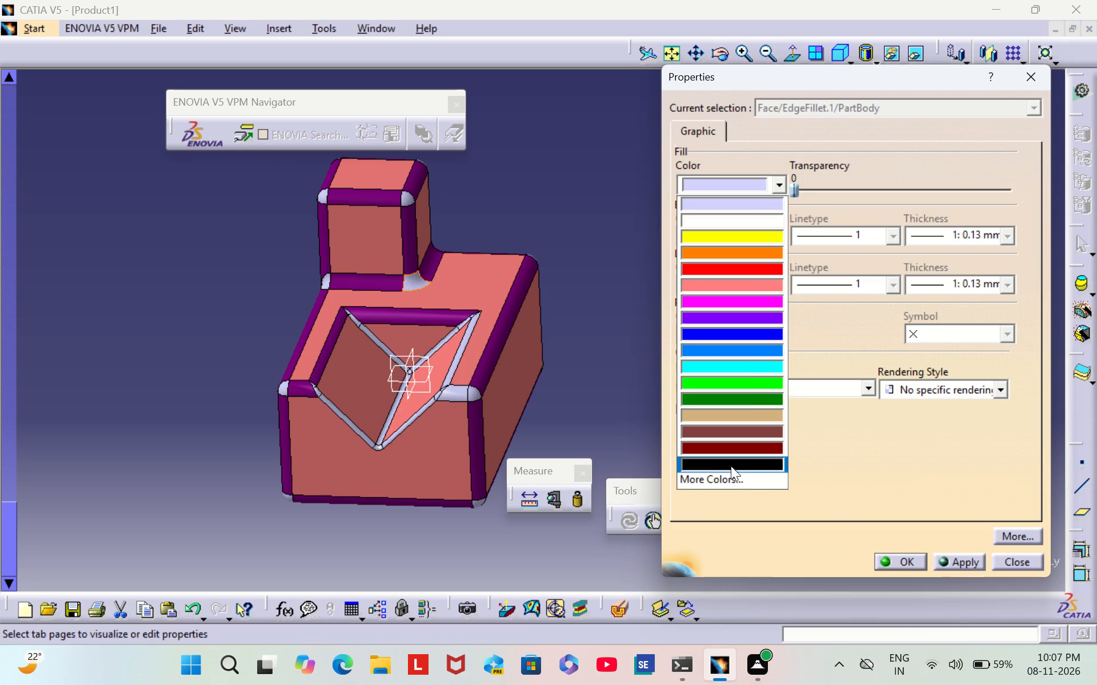
{"action": "left_click", "coordinate": [734, 474]}
{"action": "left_click", "coordinate": [983, 462]}
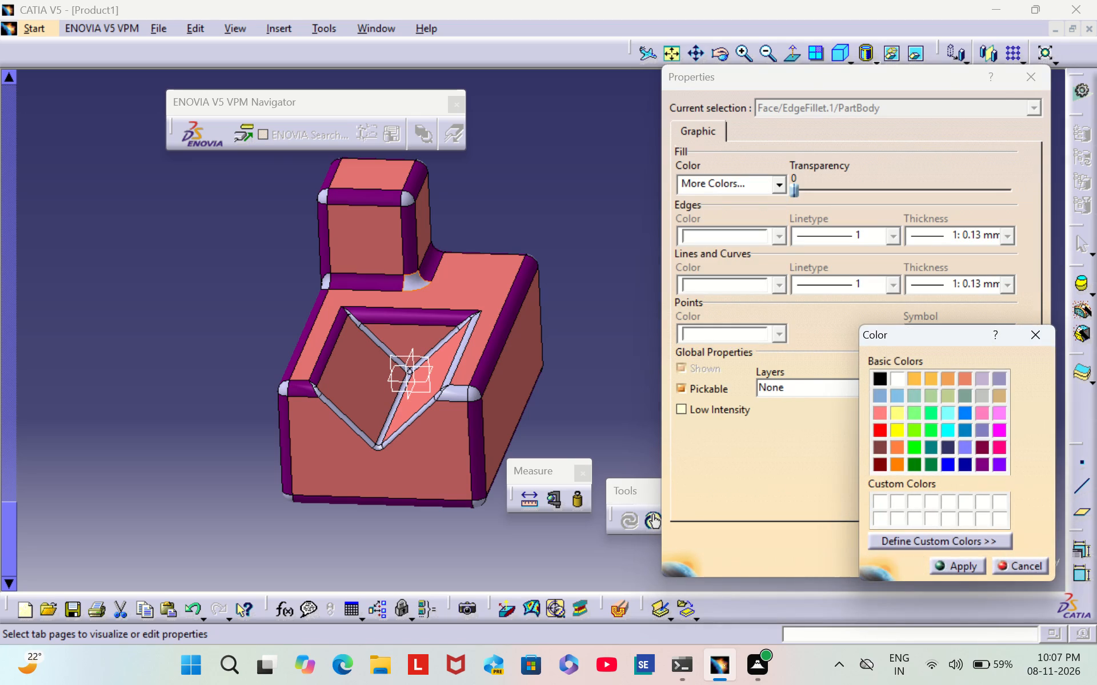
{"action": "left_click", "coordinate": [898, 566]}
{"action": "left_click", "coordinate": [899, 558]}
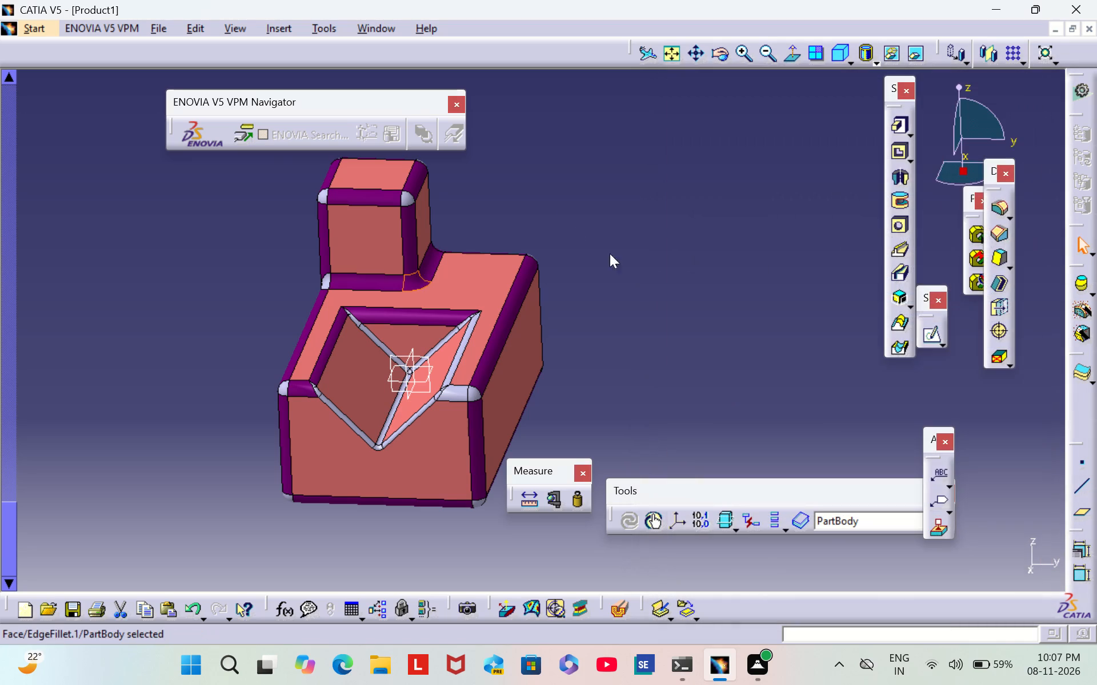
{"action": "left_click", "coordinate": [540, 196]}
Colour the rounded top corner of the boss, between its notch-facing face and the side flush with the block, dark purple.
{"action": "scroll", "coordinate": [191, 300], "scroll_direction": "down", "scroll_amount": 1}
{"action": "middle_click_drag", "start_coordinate": [191, 299], "coordinate": [498, 371]}
{"action": "right_click_drag", "start_coordinate": [194, 298], "coordinate": [498, 371]}
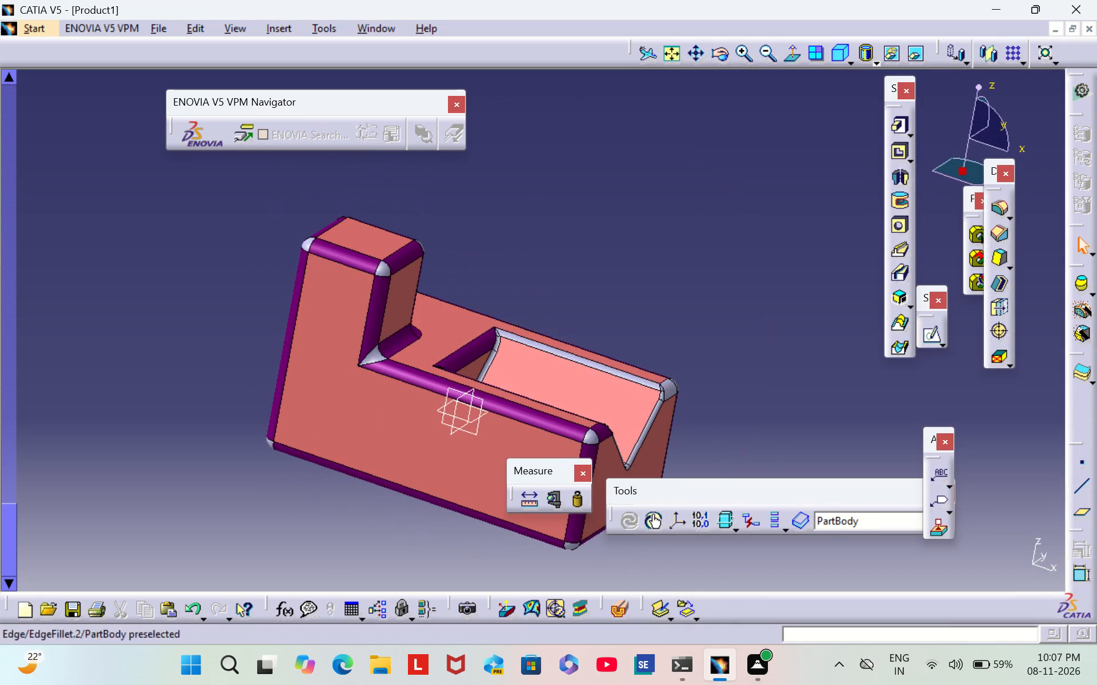
{"action": "right_click", "coordinate": [382, 269]}
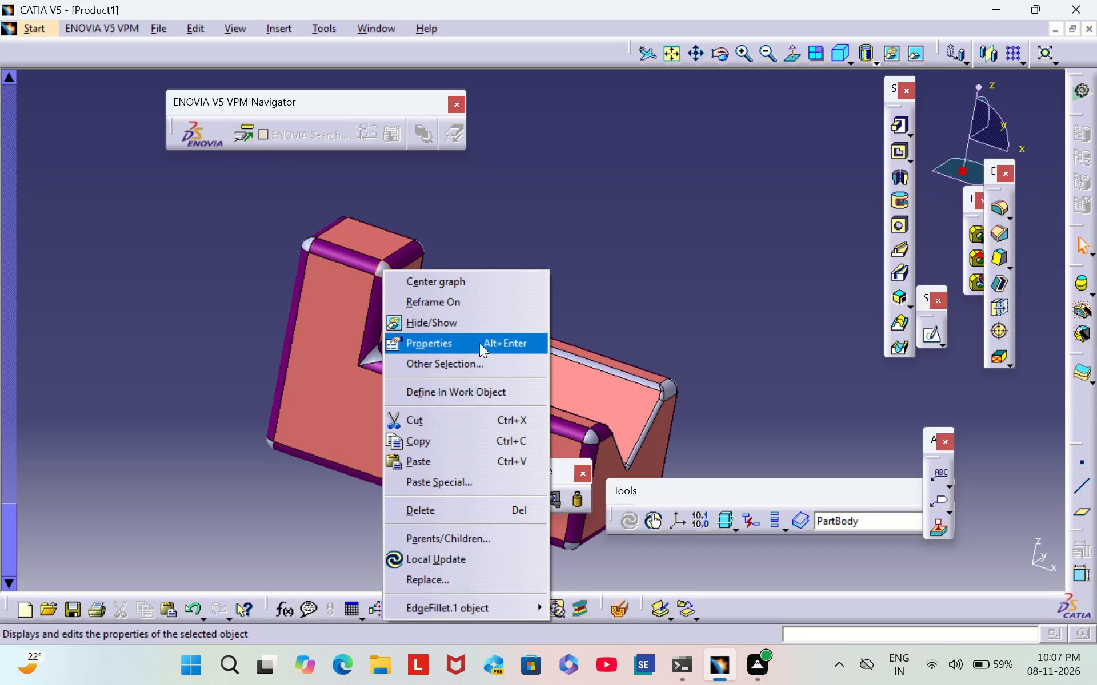
{"action": "left_click", "coordinate": [482, 342]}
{"action": "left_click", "coordinate": [762, 180]}
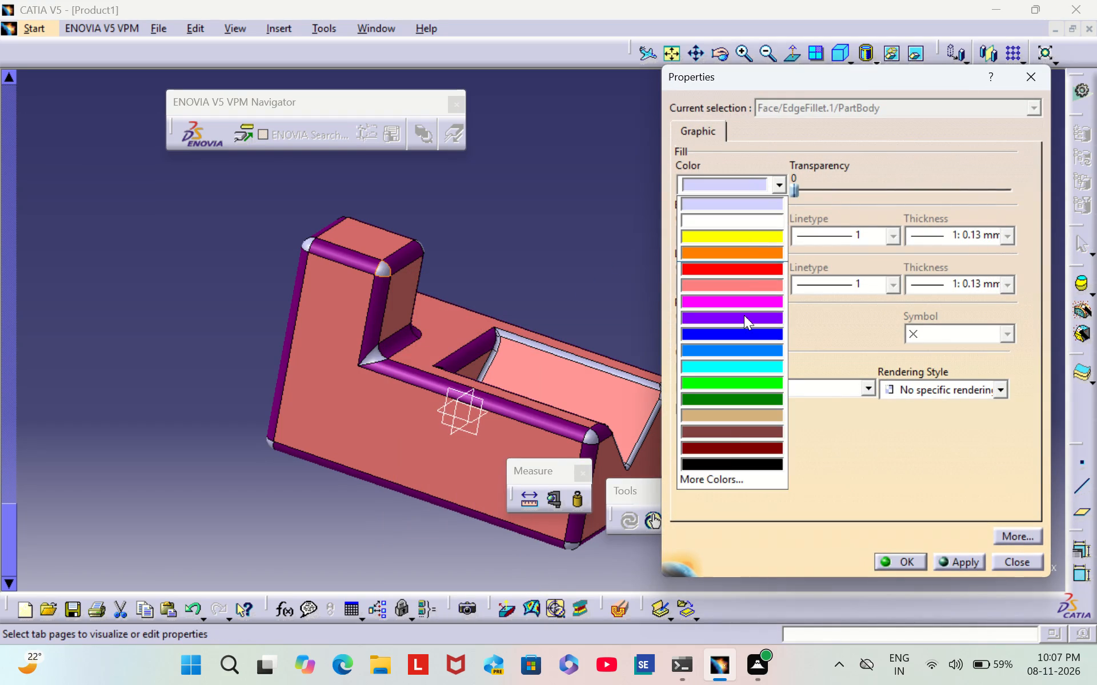
{"action": "left_click", "coordinate": [728, 481]}
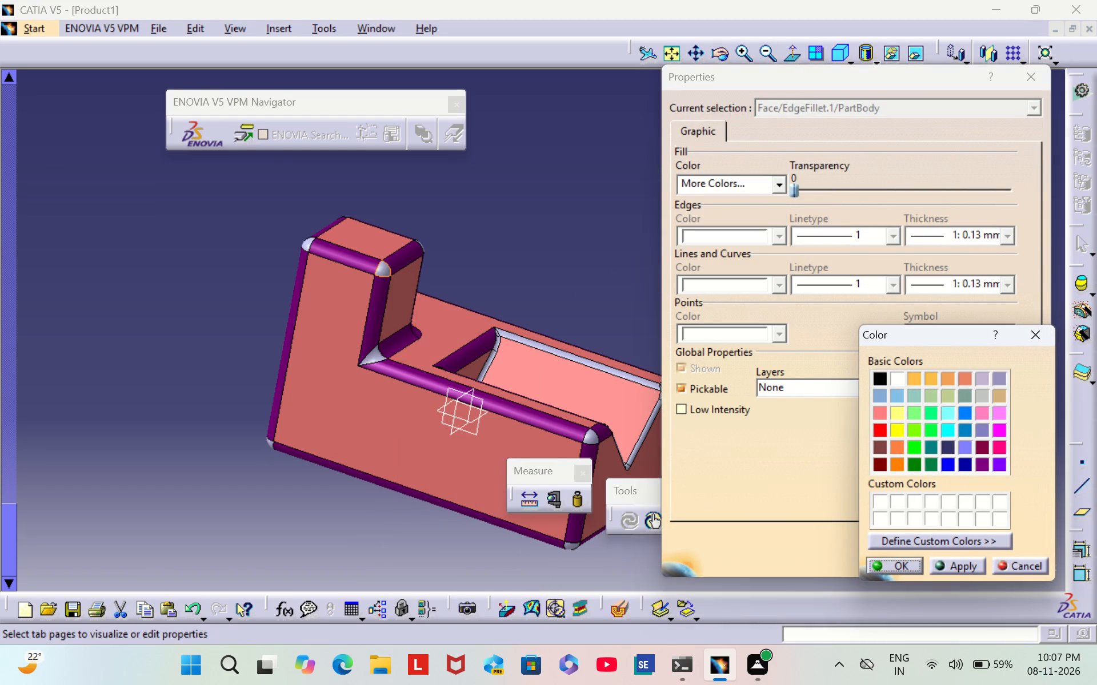
{"action": "left_click", "coordinate": [978, 464]}
{"action": "left_click", "coordinate": [889, 569]}
{"action": "left_click", "coordinate": [902, 557]}
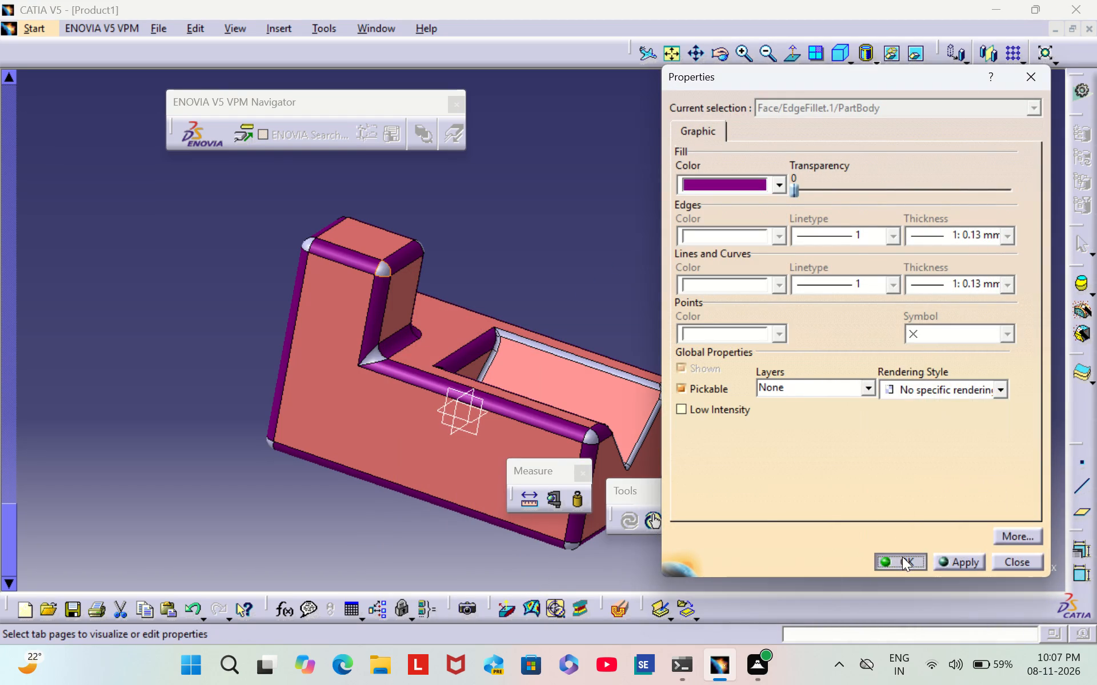
{"action": "left_click", "coordinate": [584, 206]}
Colour the fillet along the V-notch's long top edge nearest the side opposite the boss dark purple.
{"action": "right_click", "coordinate": [562, 350]}
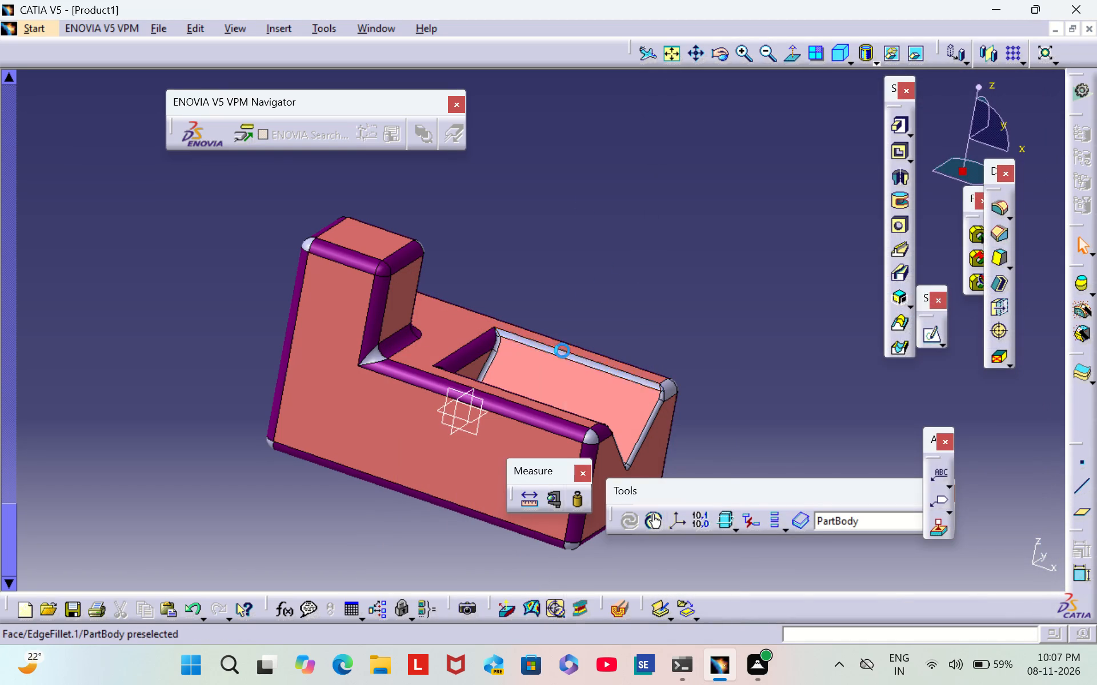
{"action": "left_click", "coordinate": [646, 370]}
{"action": "left_click", "coordinate": [770, 187]}
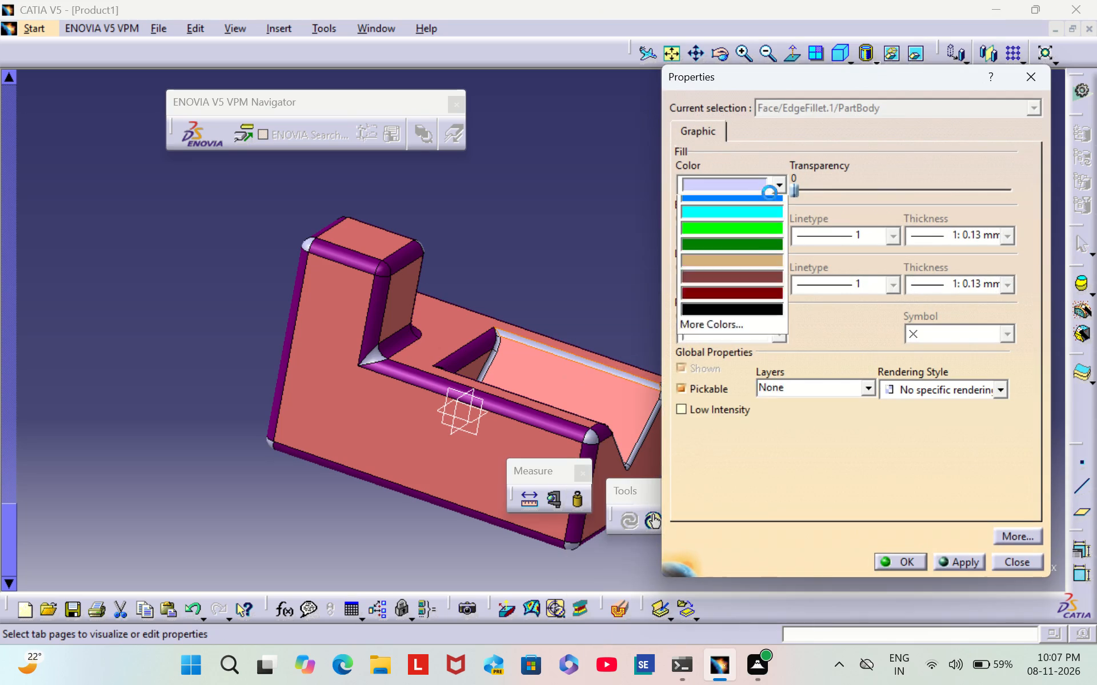
{"action": "left_click", "coordinate": [752, 470]}
{"action": "left_click", "coordinate": [752, 180]}
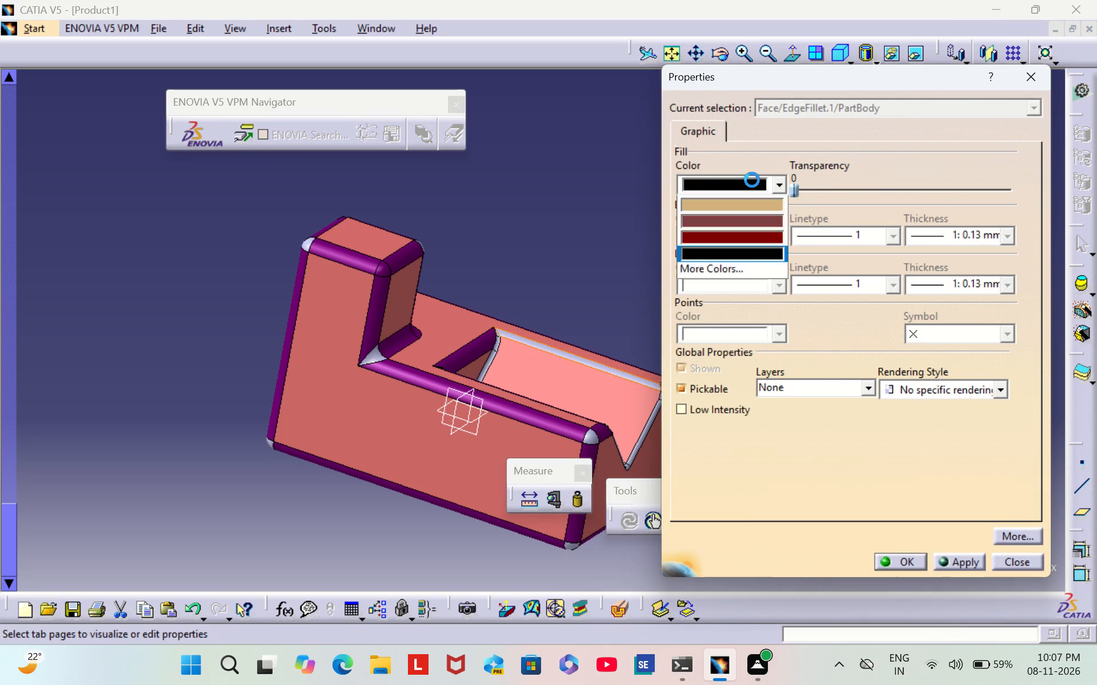
{"action": "left_click", "coordinate": [738, 479]}
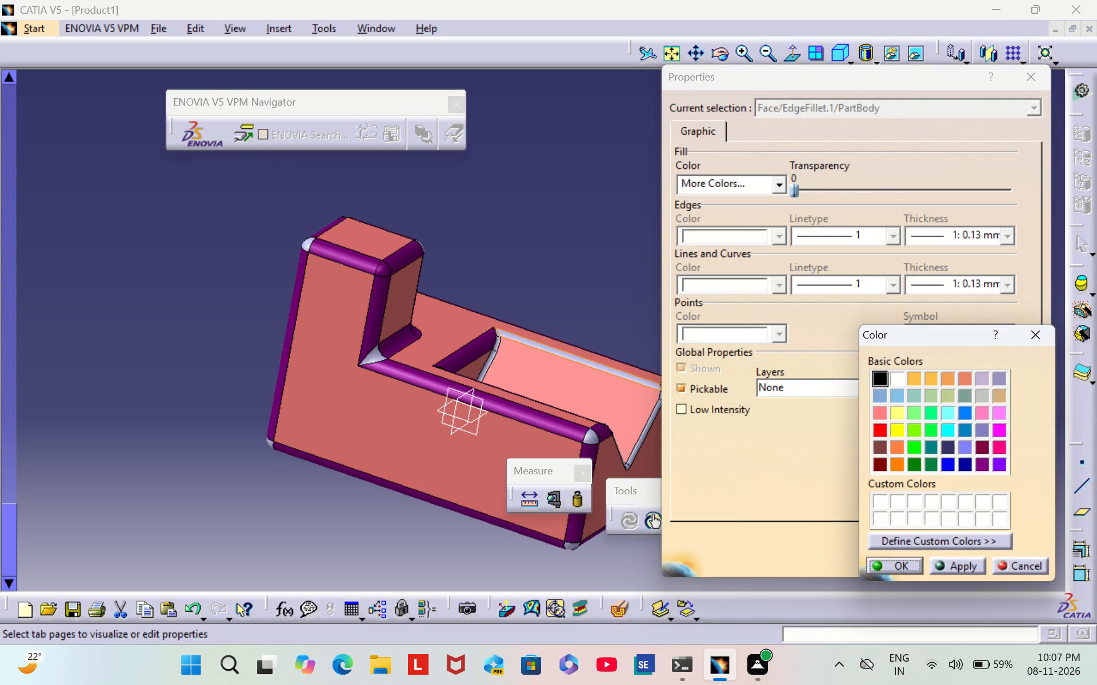
{"action": "left_click", "coordinate": [976, 469]}
{"action": "left_click", "coordinate": [903, 565]}
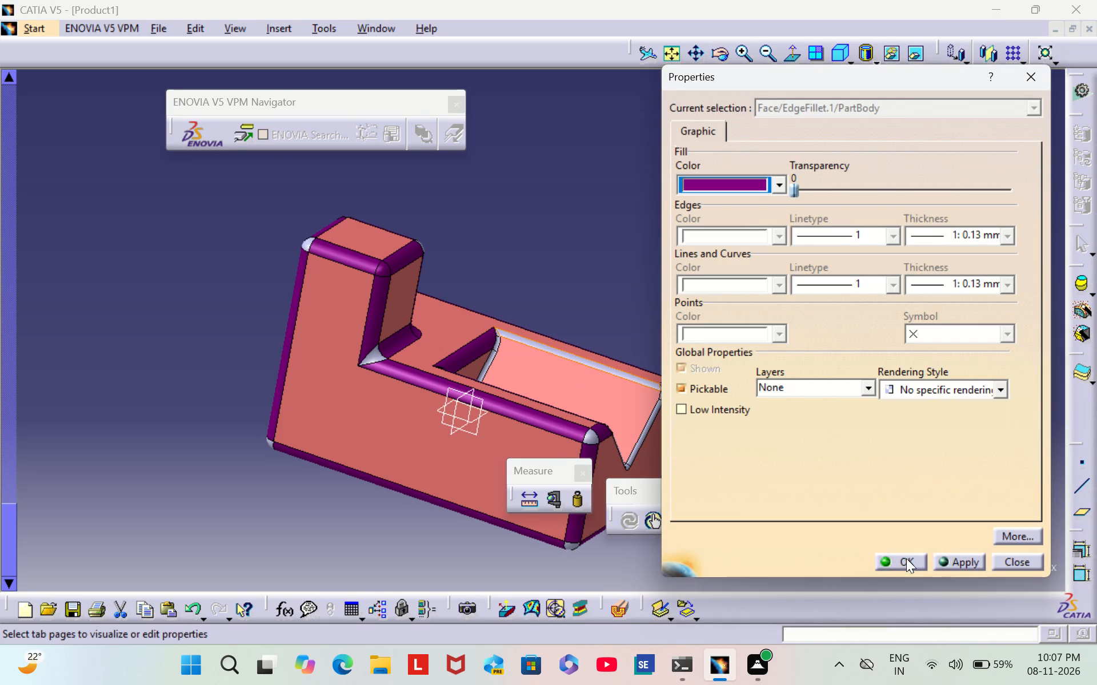
{"action": "left_click", "coordinate": [906, 558]}
{"action": "left_click", "coordinate": [659, 214]}
Colour the short fillet between the V-notched end face and the top face, on the side opposite the boss, dark purple.
{"action": "scroll", "coordinate": [658, 214], "scroll_direction": "down", "scroll_amount": 1}
{"action": "middle_click_drag", "start_coordinate": [657, 213], "coordinate": [459, 327]}
{"action": "right_click_drag", "start_coordinate": [656, 211], "coordinate": [459, 327]}
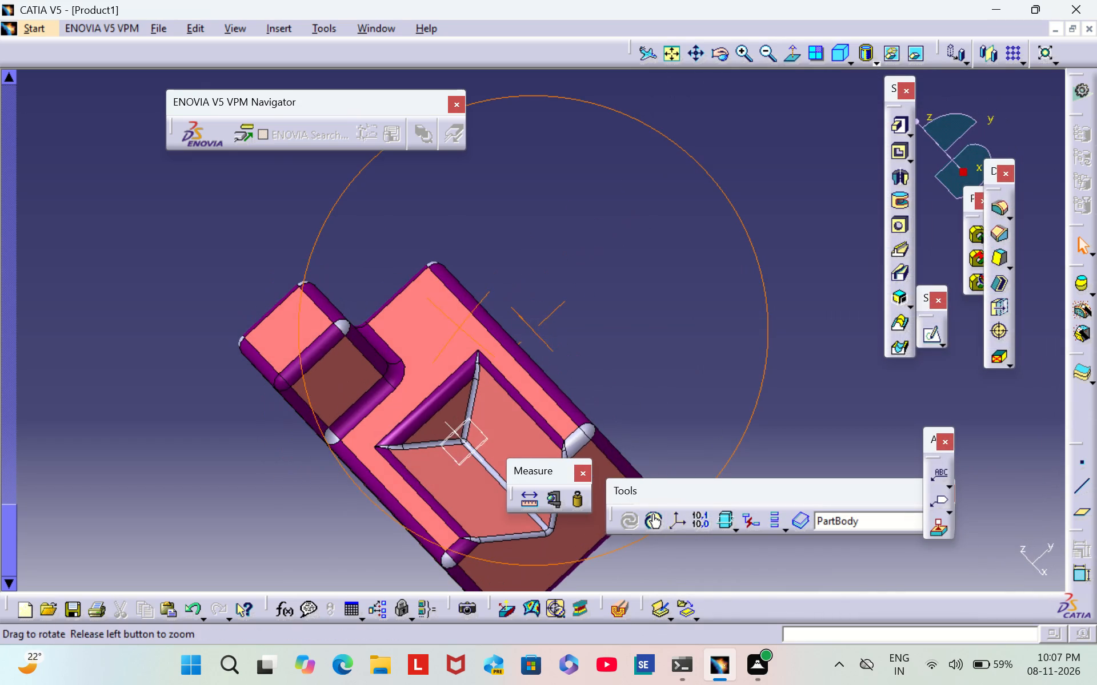
{"action": "right_click_drag", "start_coordinate": [459, 327], "coordinate": [459, 328]}
{"action": "middle_click_drag", "start_coordinate": [459, 327], "coordinate": [459, 328]}
{"action": "middle_click_drag", "start_coordinate": [669, 382], "coordinate": [628, 237]}
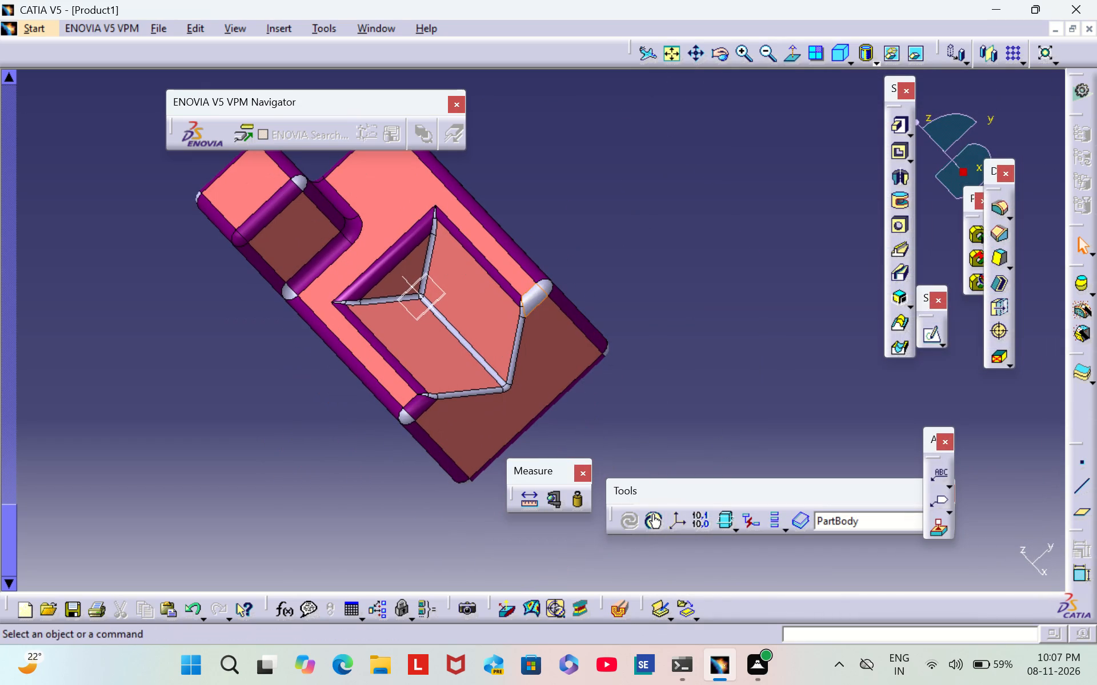
{"action": "right_click", "coordinate": [529, 299]}
{"action": "left_click", "coordinate": [610, 370]}
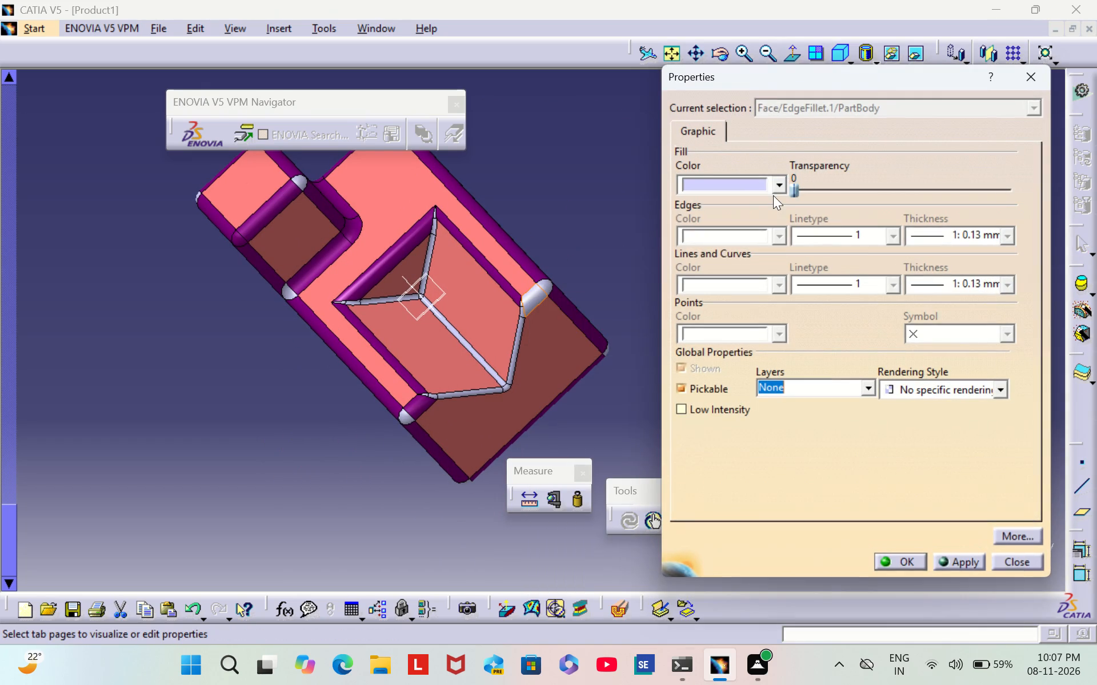
{"action": "left_click", "coordinate": [769, 187]}
{"action": "left_click", "coordinate": [755, 478]}
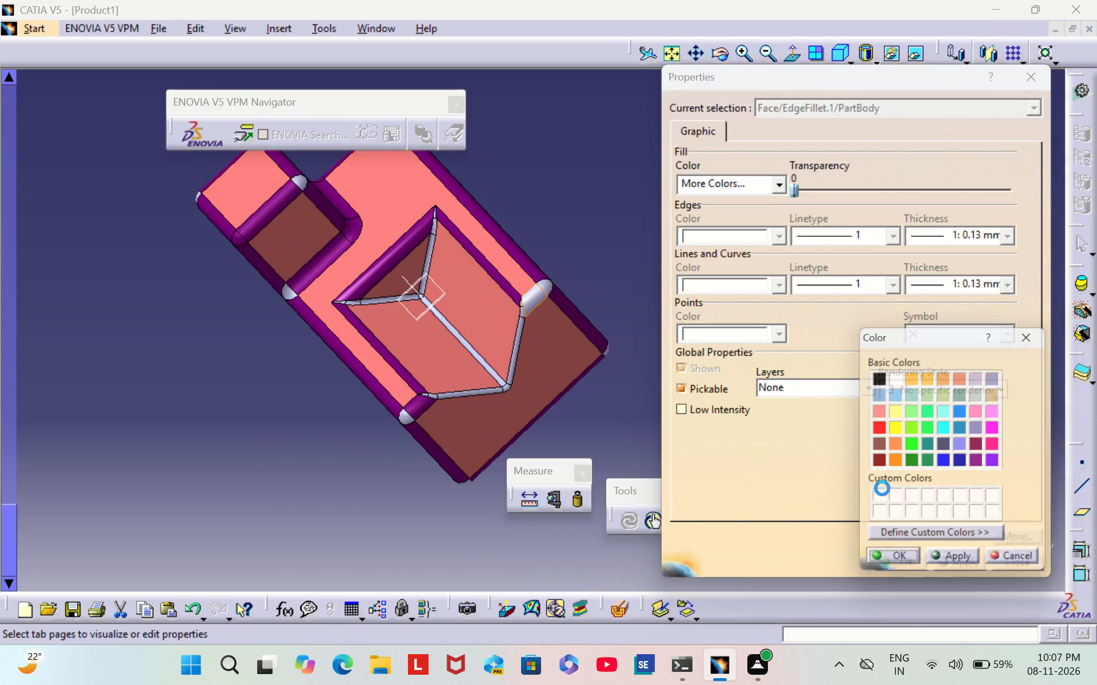
{"action": "left_click", "coordinate": [979, 466]}
{"action": "left_click", "coordinate": [901, 561]}
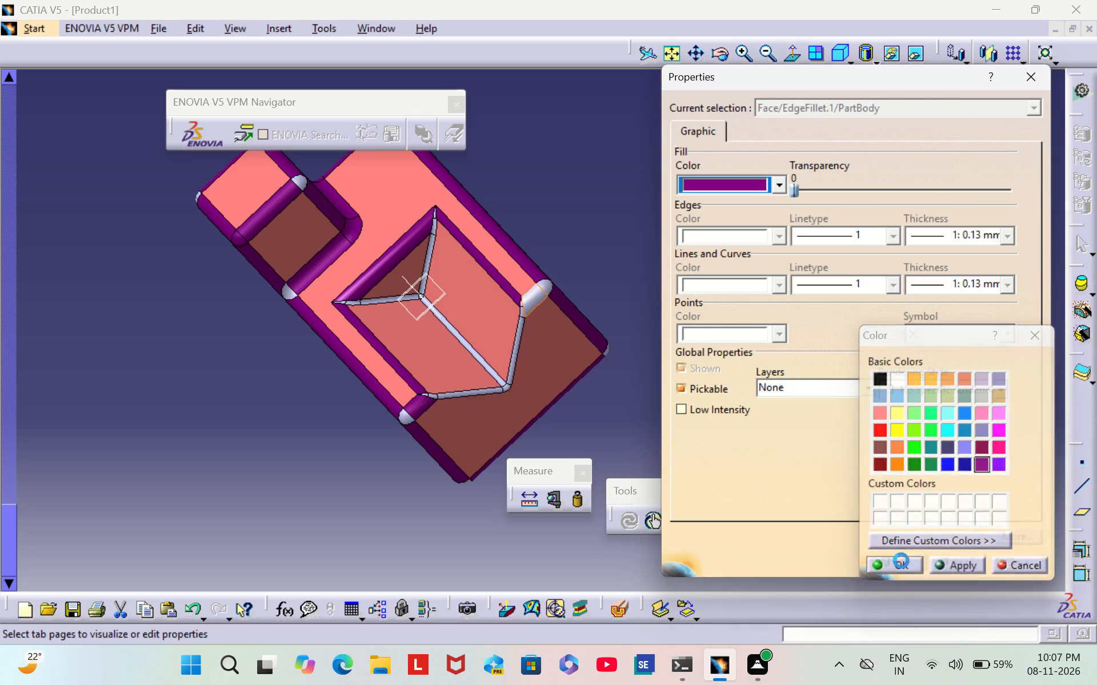
{"action": "left_click", "coordinate": [903, 560]}
{"action": "left_click", "coordinate": [655, 267]}
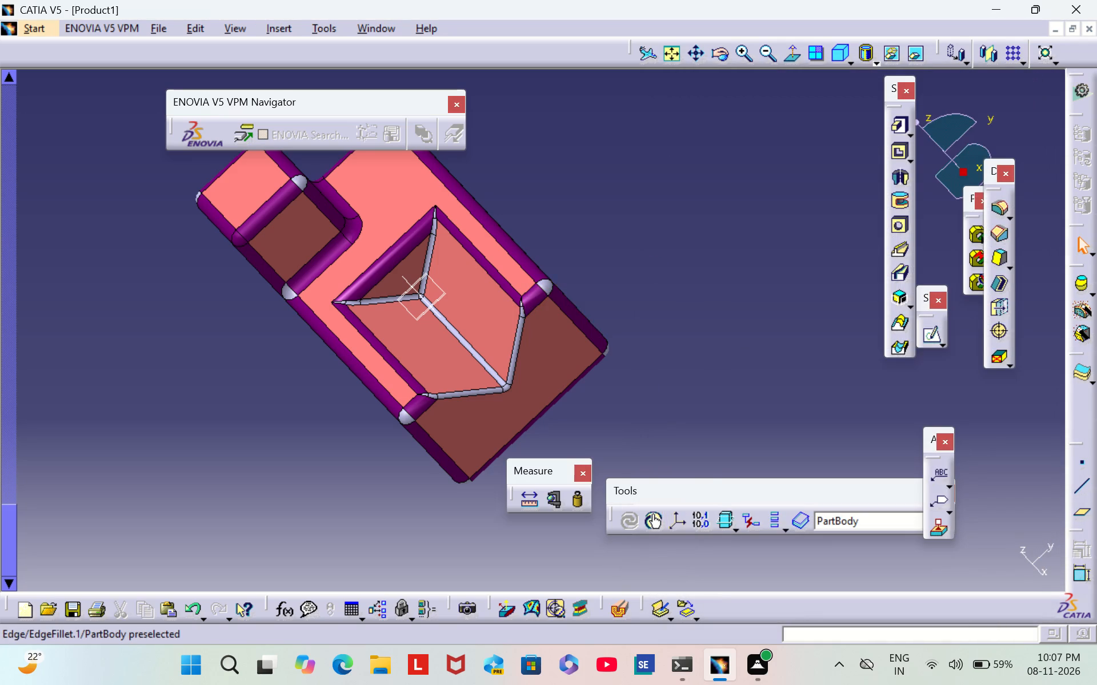
Colour the block's rounded top corner at the V-notched end, on the side opposite the boss, dark purple.
{"action": "right_click", "coordinate": [547, 287]}
{"action": "left_click", "coordinate": [634, 361]}
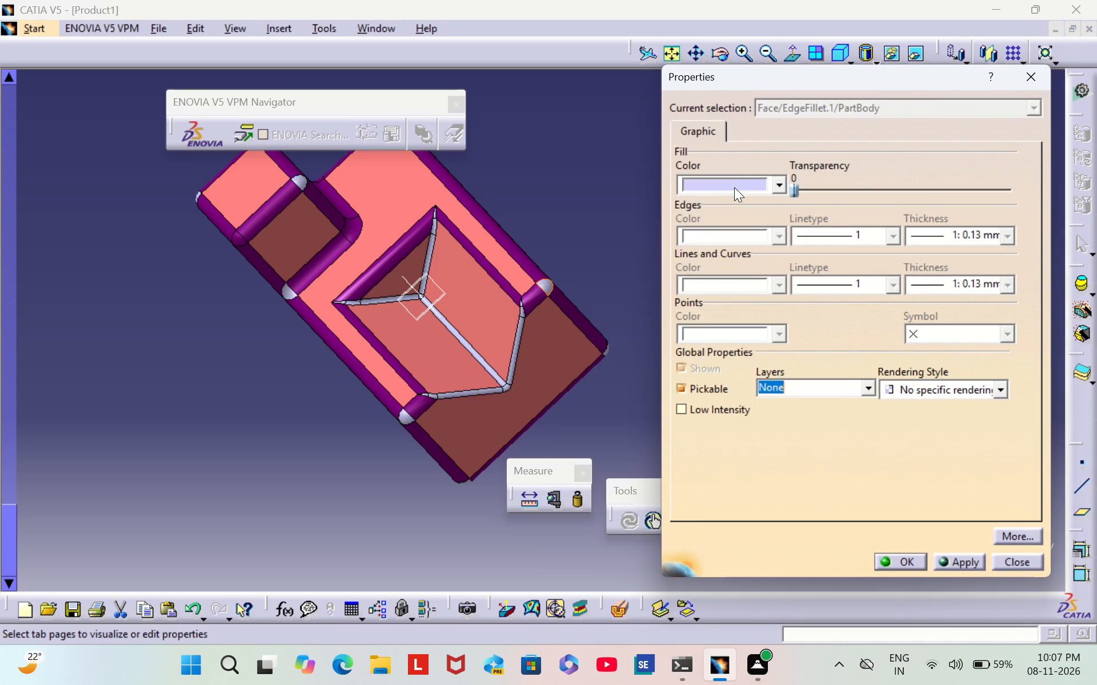
{"action": "left_click", "coordinate": [734, 186]}
{"action": "left_click", "coordinate": [756, 481]}
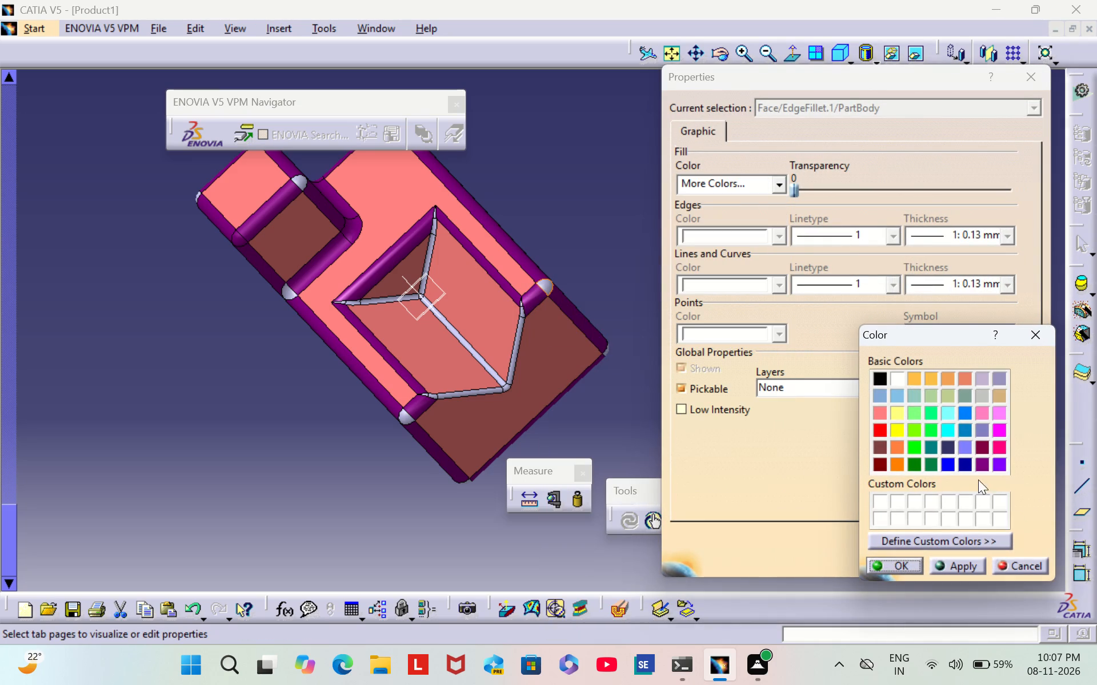
{"action": "left_click", "coordinate": [979, 467]}
{"action": "left_click", "coordinate": [895, 567]}
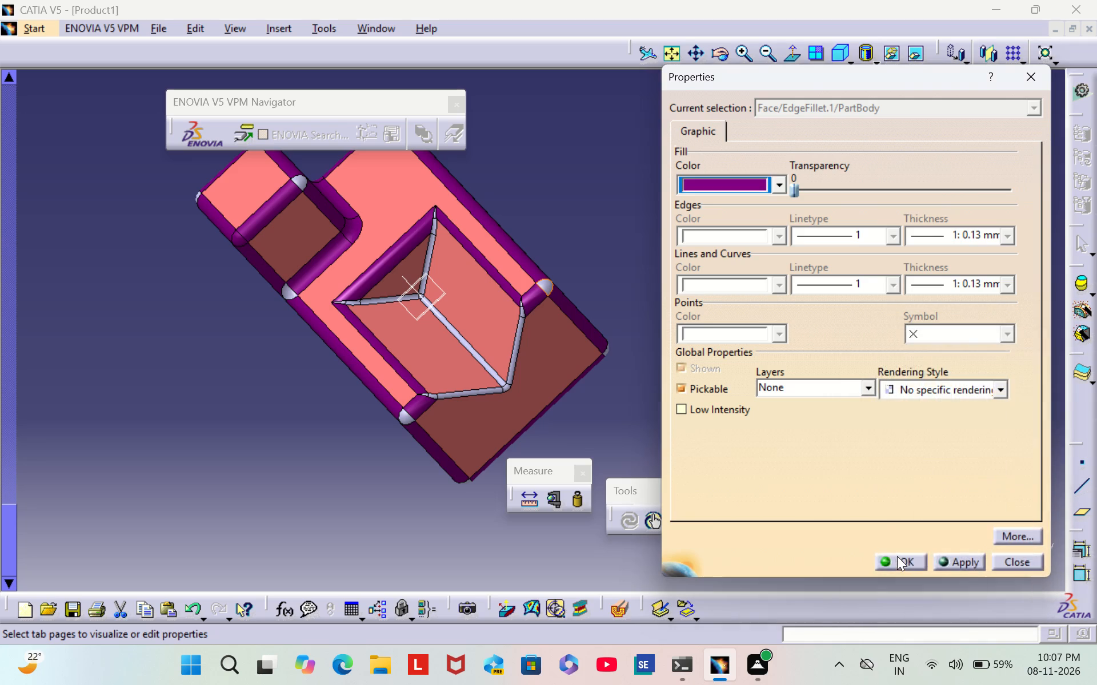
{"action": "left_click", "coordinate": [897, 556]}
{"action": "left_click", "coordinate": [627, 255]}
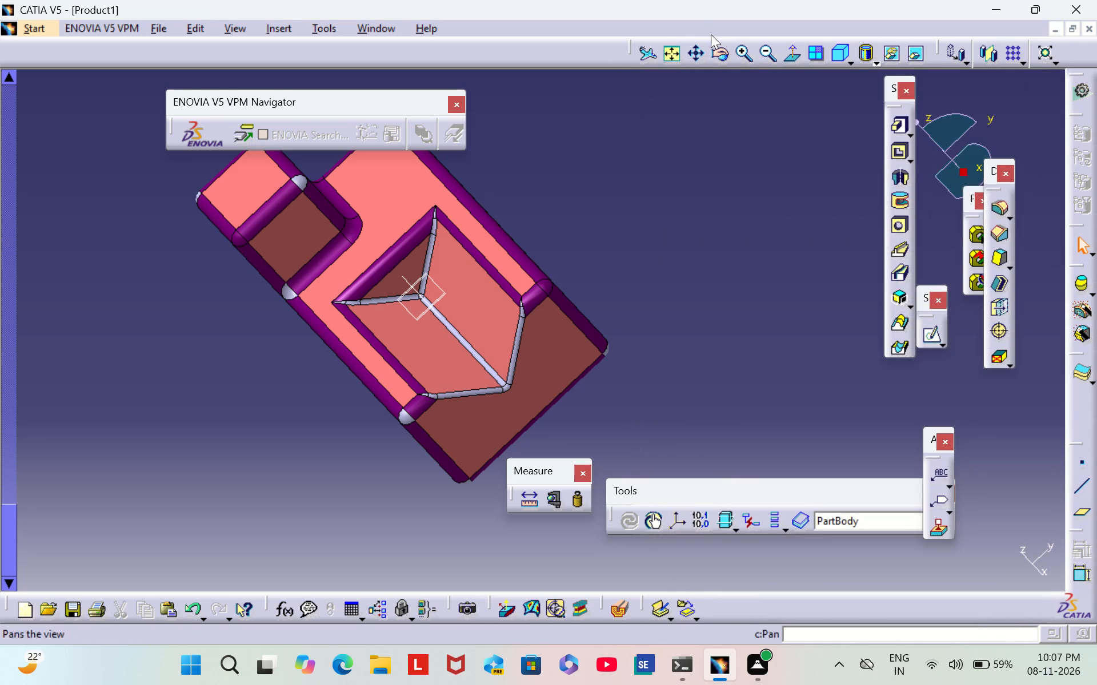
Colour the long fillet along the bottom of the V-notch dark purple.
{"action": "double_click", "coordinate": [742, 56]}
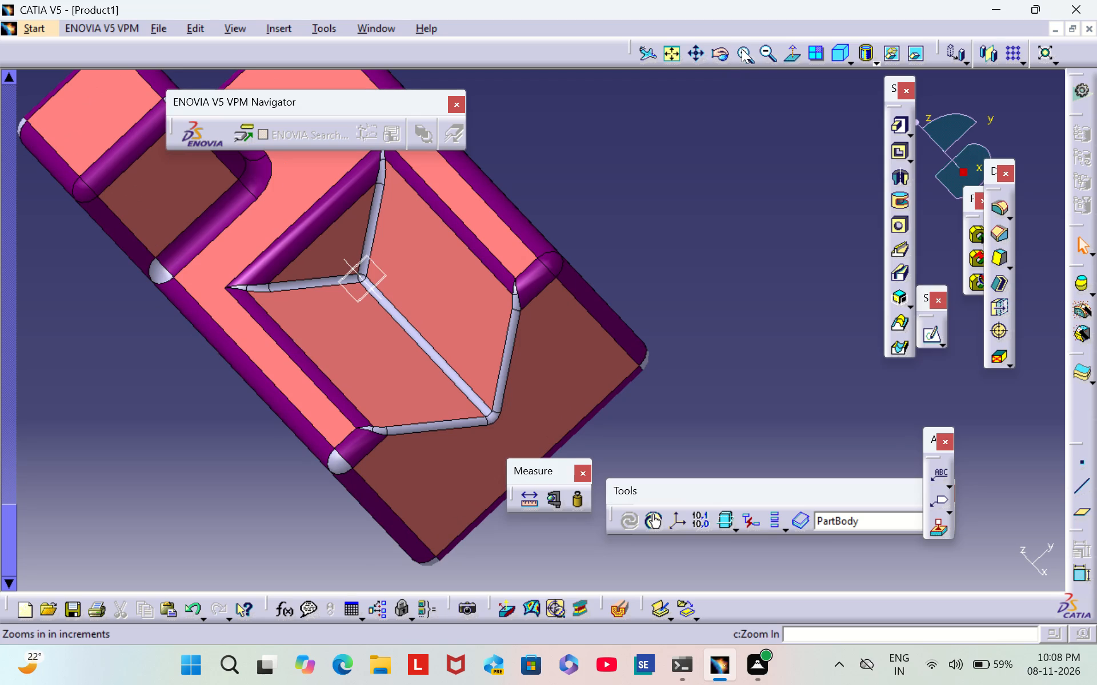
{"action": "left_click", "coordinate": [746, 43]}
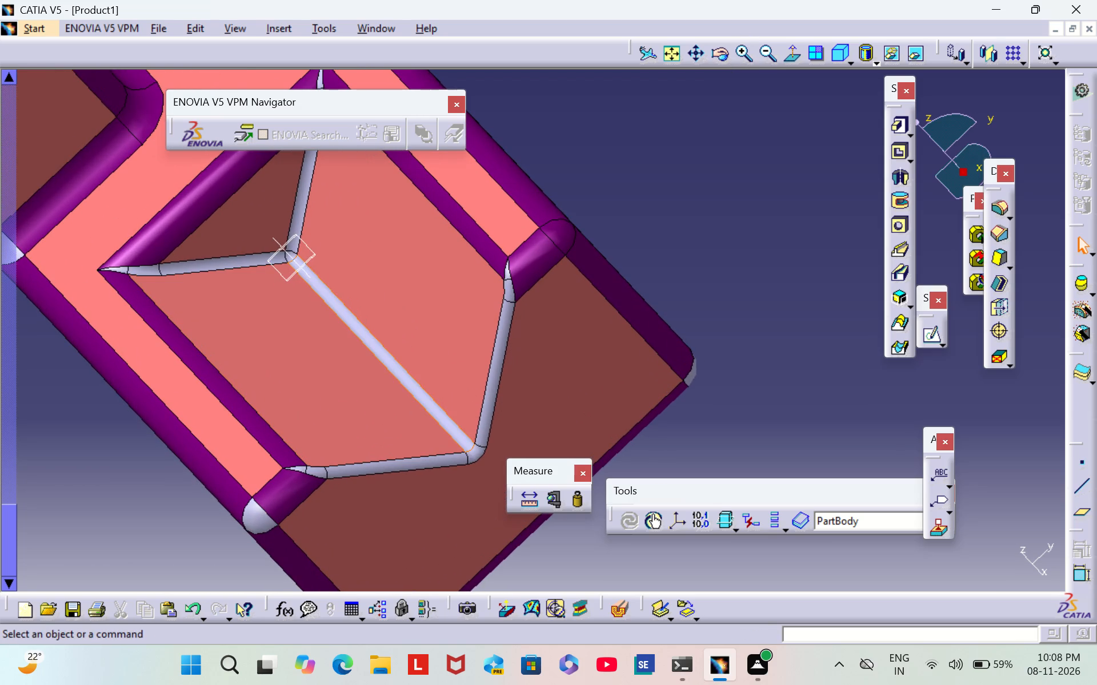
{"action": "right_click", "coordinate": [375, 345]}
{"action": "left_click", "coordinate": [421, 366]}
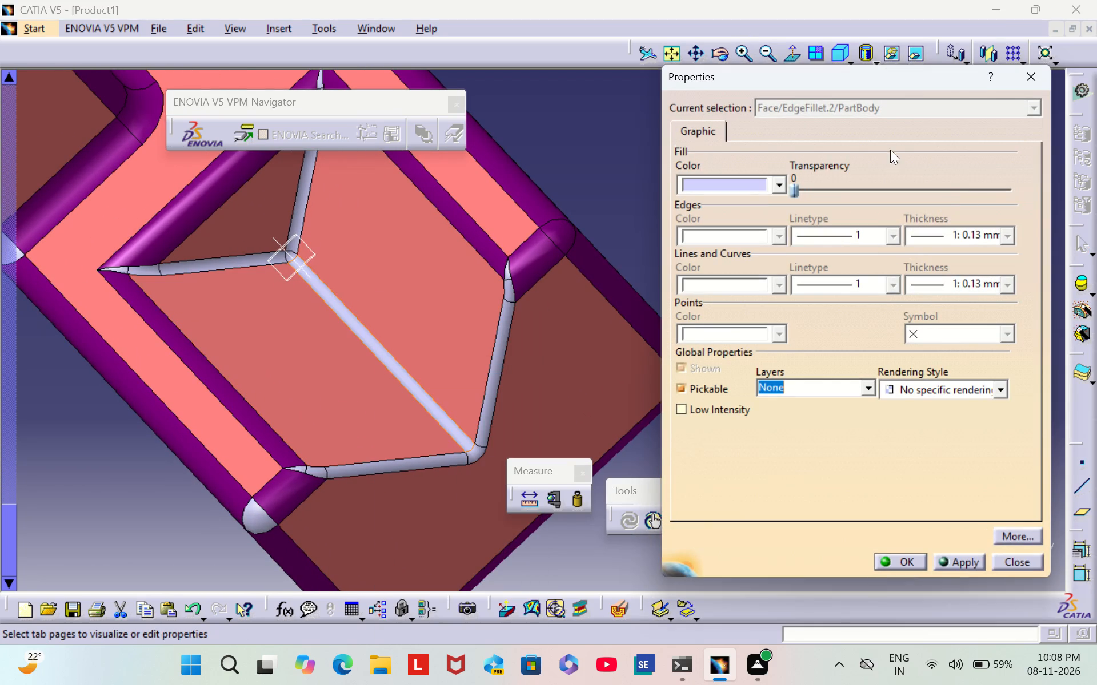
{"action": "left_click", "coordinate": [760, 183]}
{"action": "left_click", "coordinate": [713, 480]}
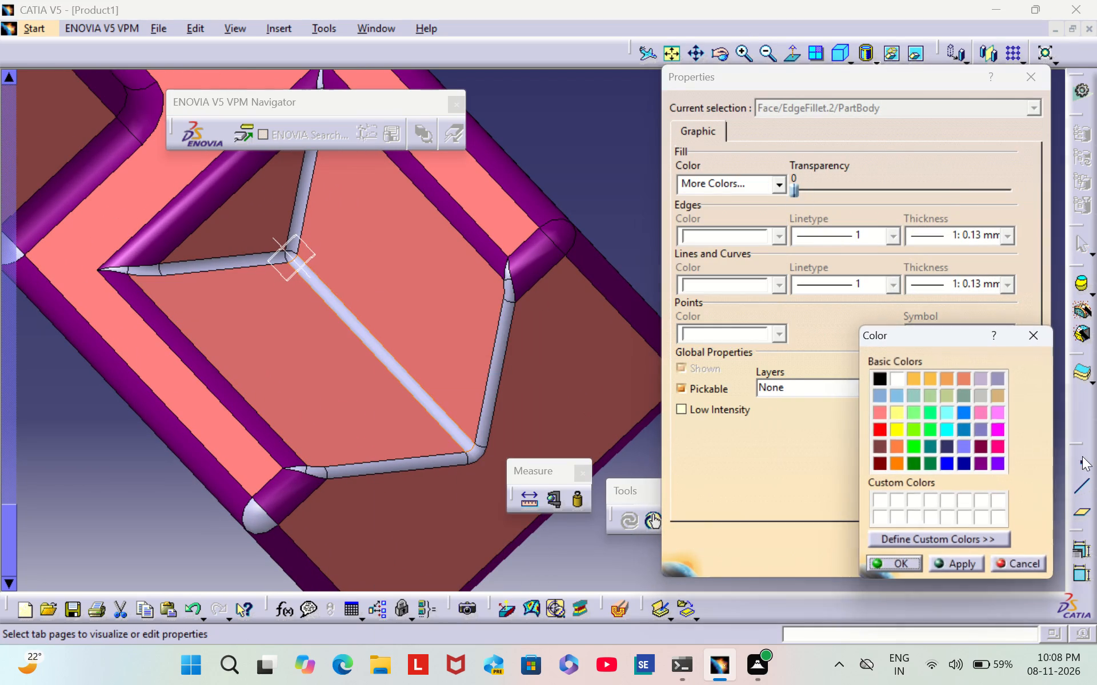
{"action": "left_click", "coordinate": [982, 465]}
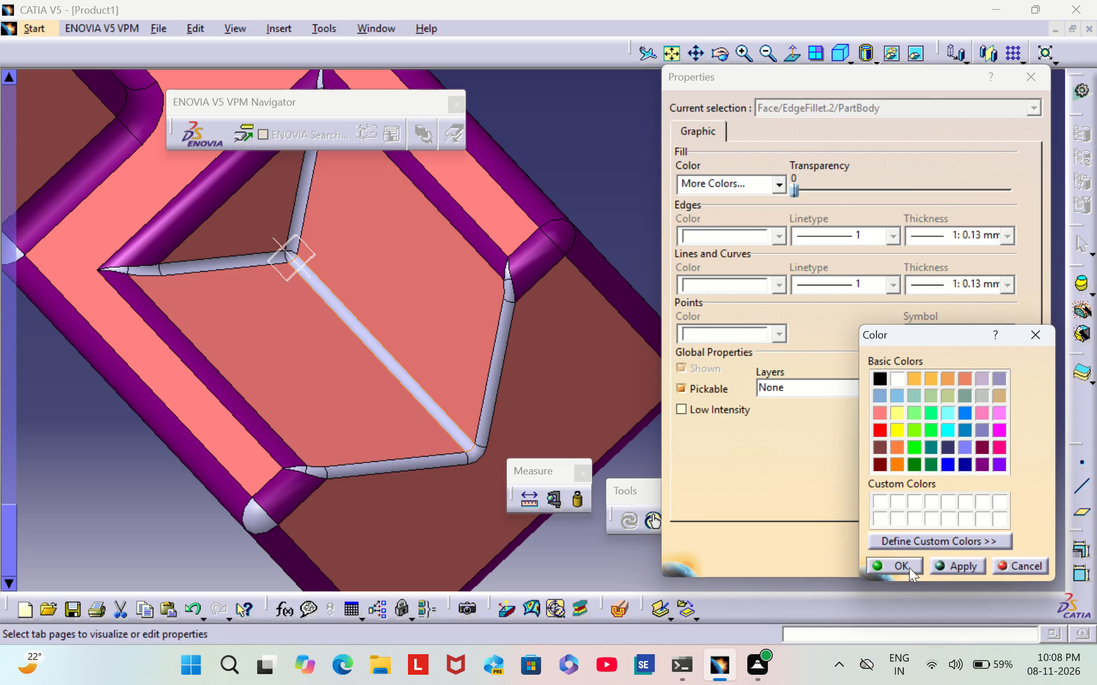
{"action": "left_click", "coordinate": [909, 567]}
{"action": "left_click", "coordinate": [909, 563]}
{"action": "left_click", "coordinate": [717, 243]}
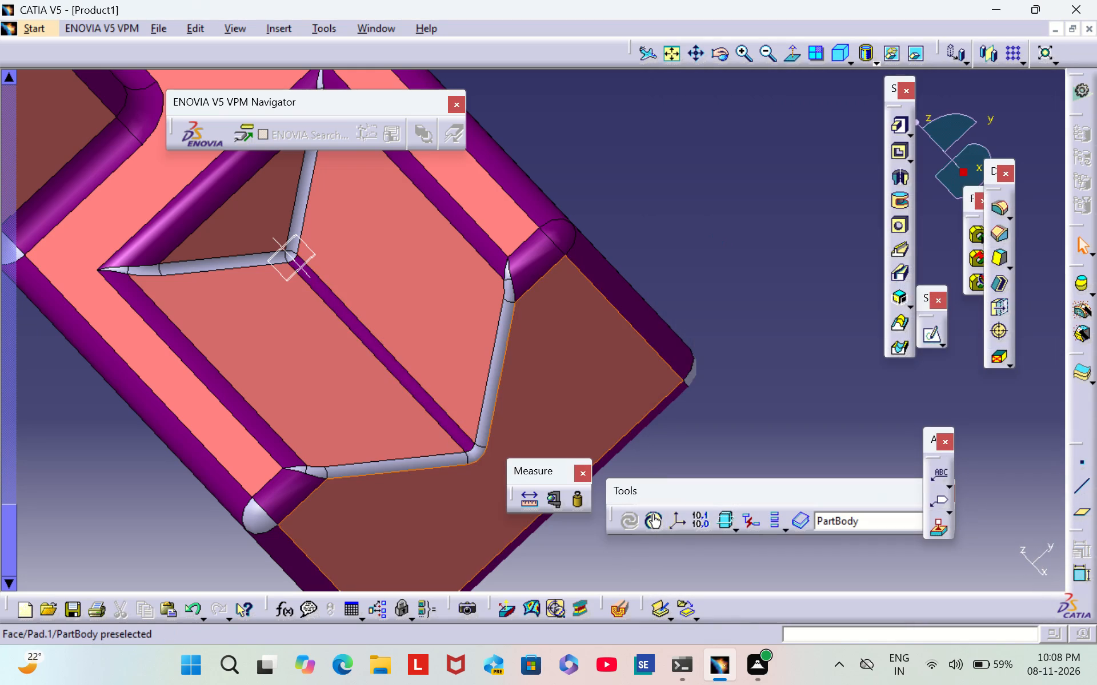
Colour the sloped fillet between the V-notch and the open end face, on the side opposite the boss, dark purple.
{"action": "right_click", "coordinate": [489, 385]}
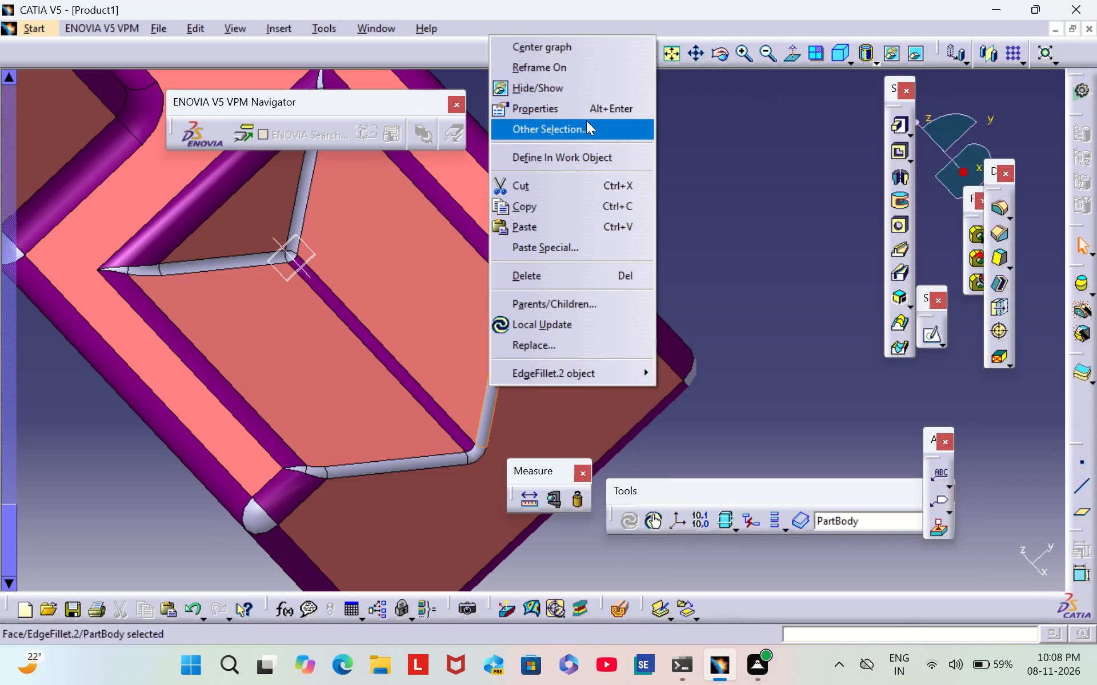
{"action": "left_click", "coordinate": [586, 116]}
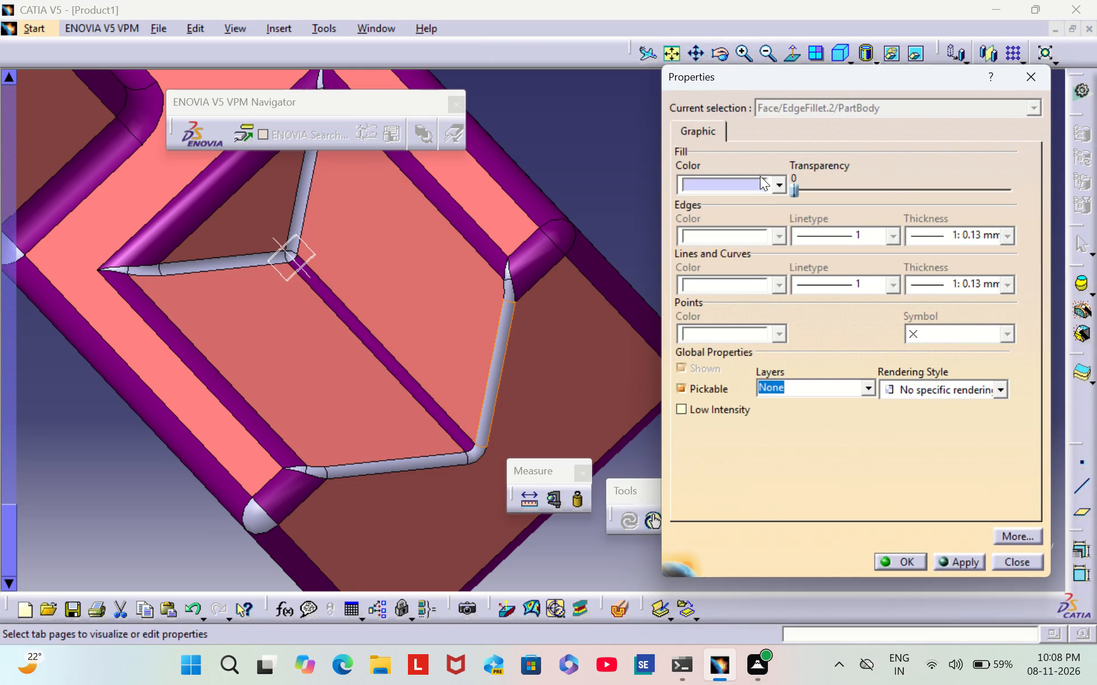
{"action": "left_click", "coordinate": [769, 198]}
{"action": "left_click", "coordinate": [768, 180]}
{"action": "left_click", "coordinate": [740, 478]}
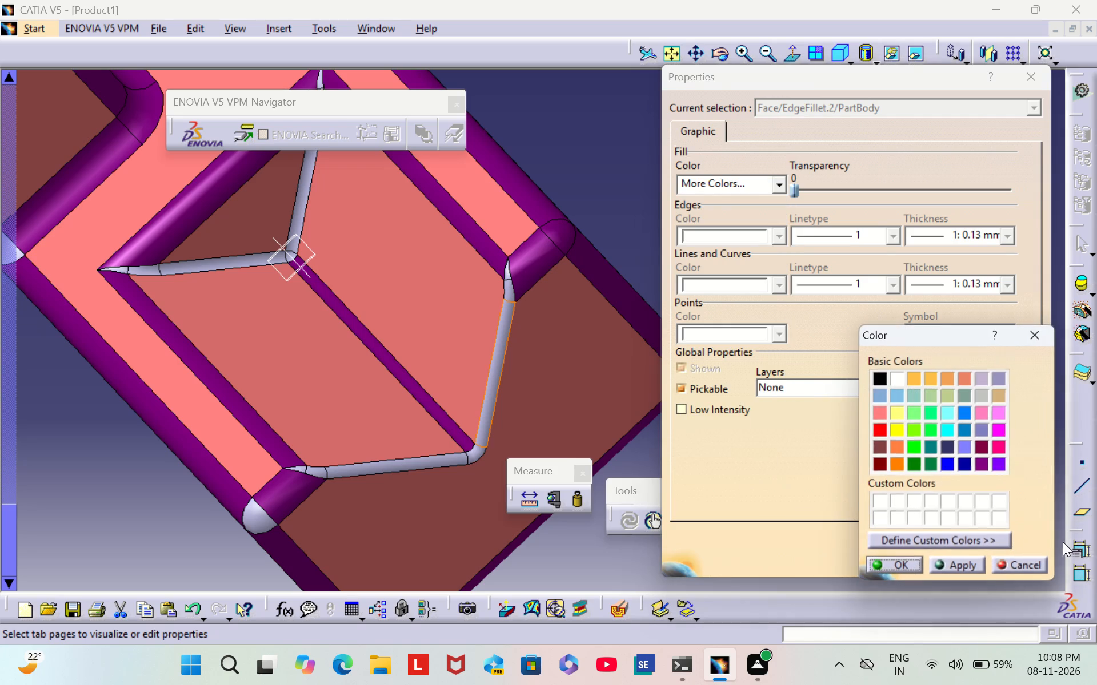
{"action": "left_click", "coordinate": [982, 469]}
{"action": "left_click", "coordinate": [904, 564]}
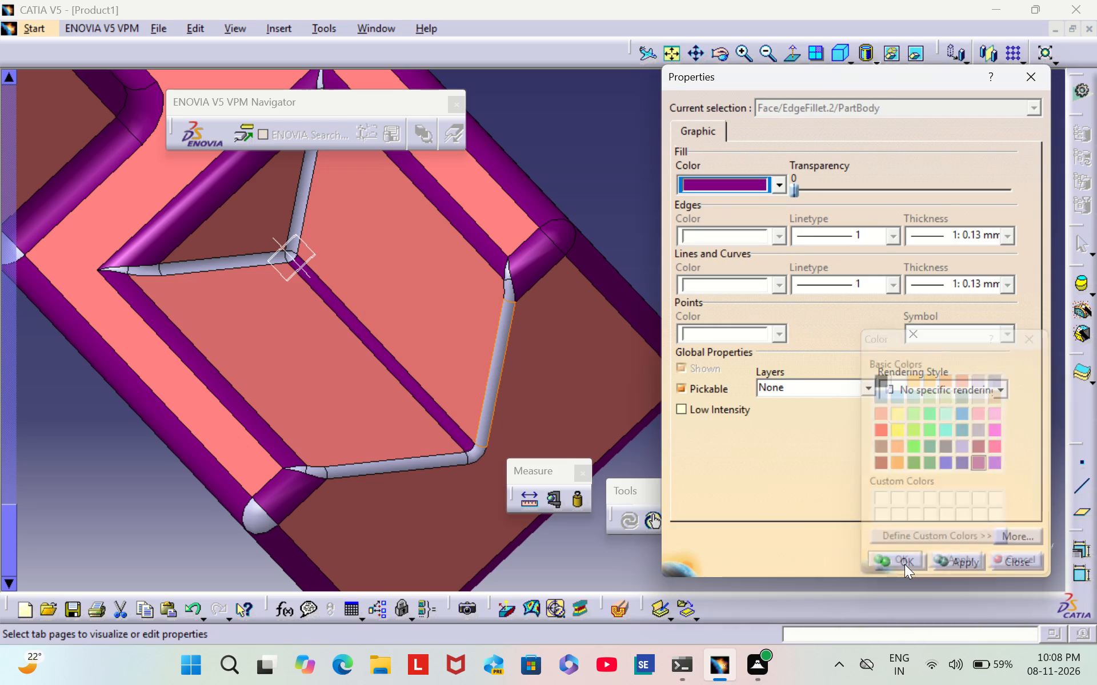
{"action": "left_click", "coordinate": [904, 564]}
{"action": "left_click", "coordinate": [706, 283]}
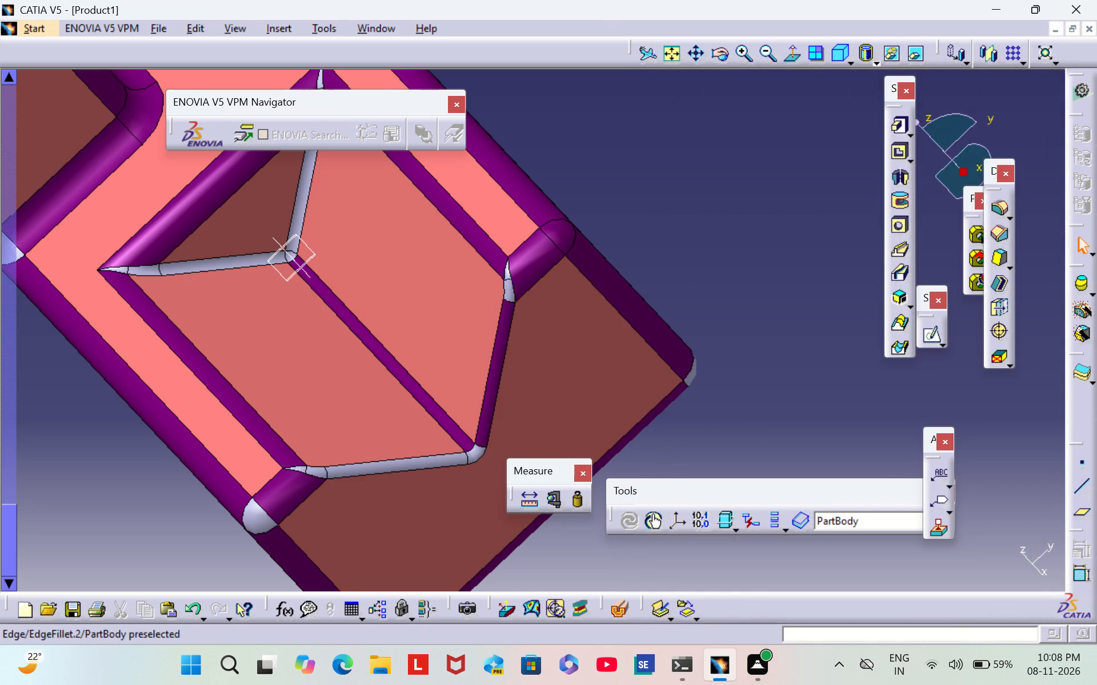
Colour the small transition face at the top of that sloped end-face fillet, on the side opposite the boss, dark purple.
{"action": "right_click", "coordinate": [510, 293]}
{"action": "left_click", "coordinate": [545, 361]}
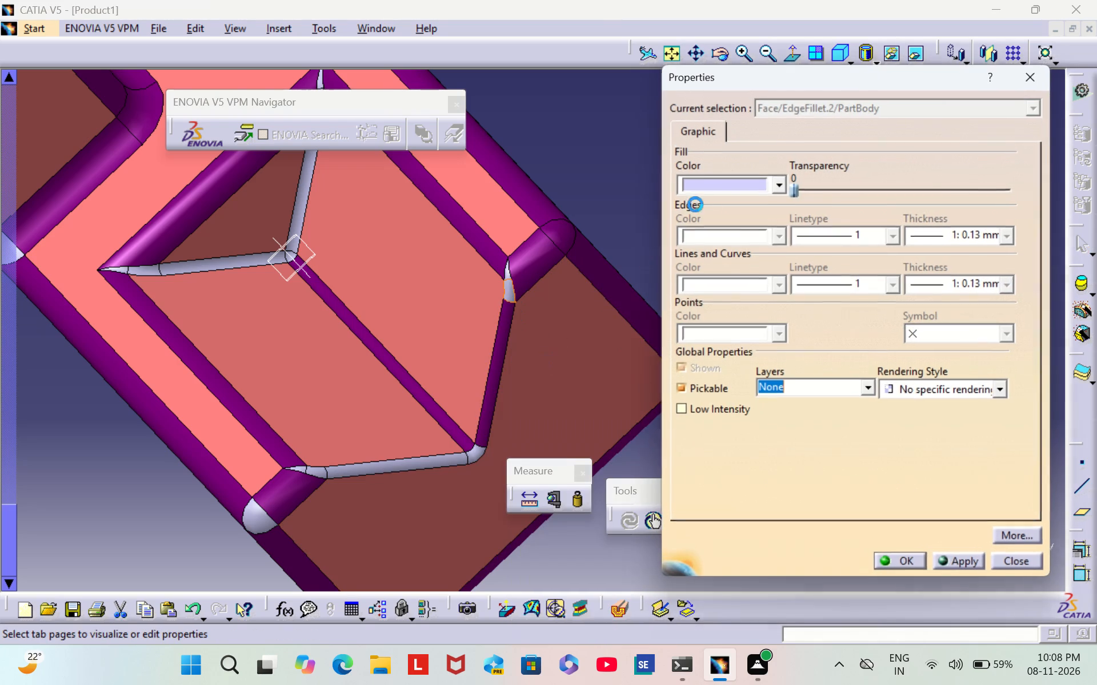
{"action": "left_click", "coordinate": [762, 188]}
{"action": "left_click", "coordinate": [741, 476]}
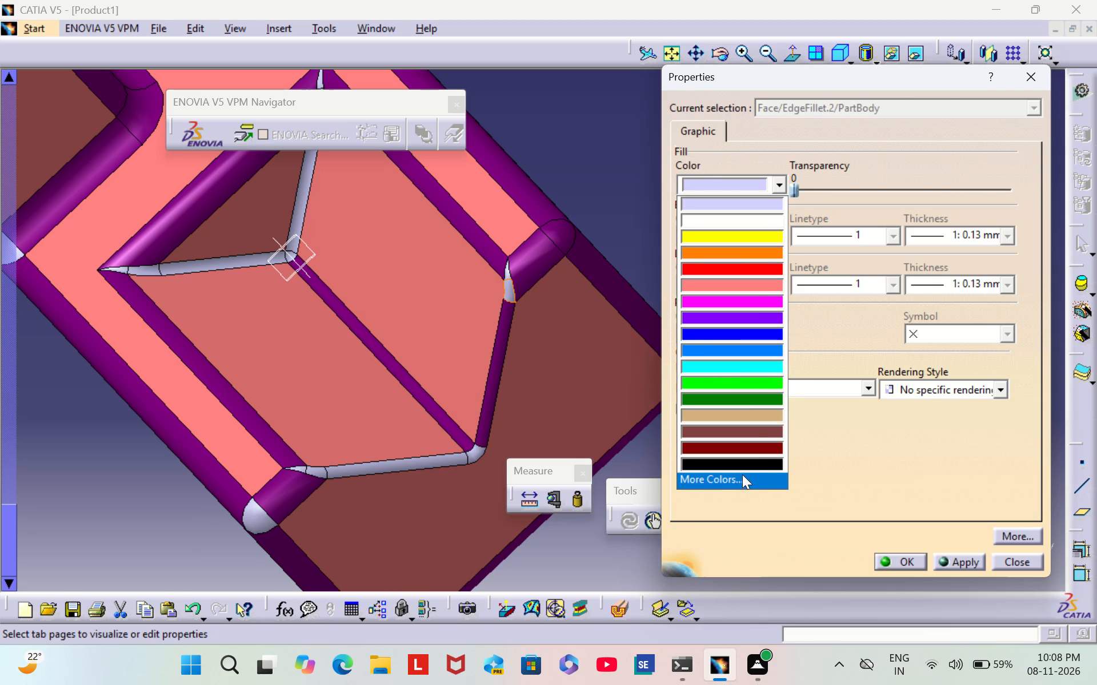
{"action": "left_click", "coordinate": [985, 468]}
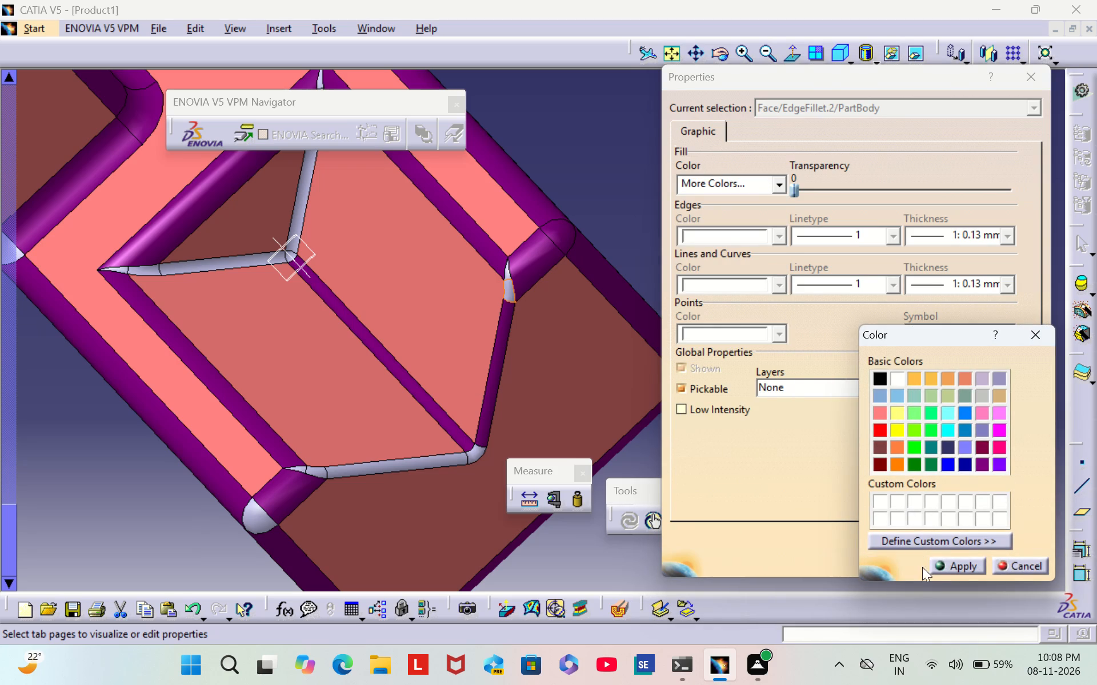
{"action": "left_click", "coordinate": [910, 566]}
{"action": "left_click", "coordinate": [908, 562]}
{"action": "left_click", "coordinate": [792, 331]}
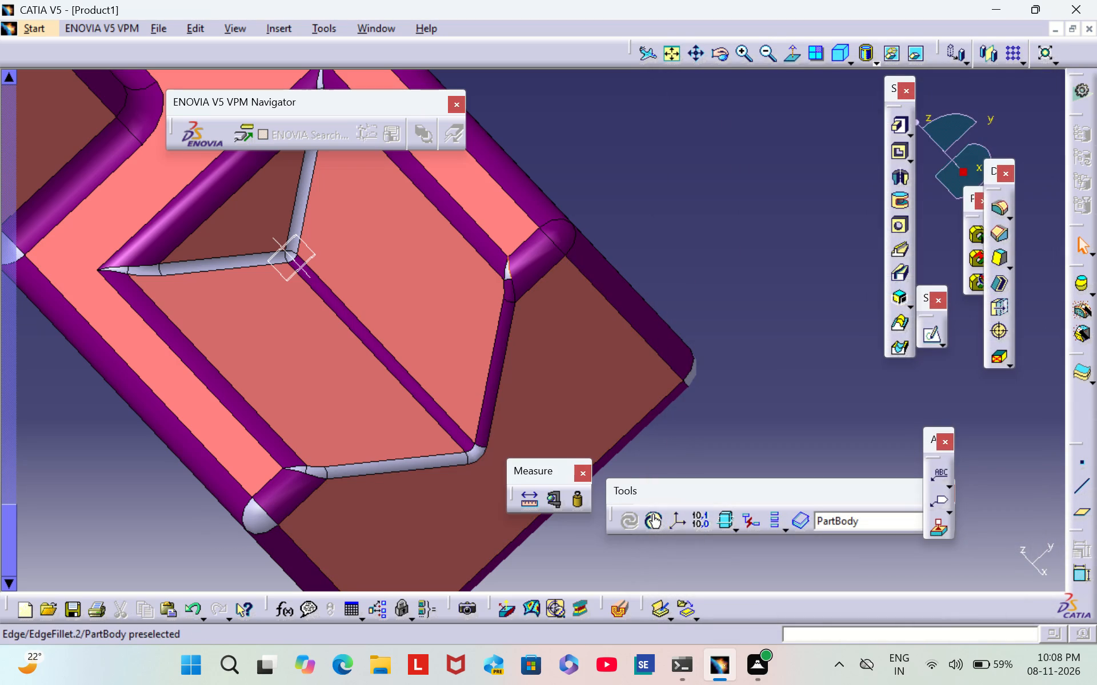
Colour the remaining triangular sliver above that transition face, where it meets the notch's long top-edge fillet, dark purple.
{"action": "triple_click", "coordinate": [740, 57]}
{"action": "left_click", "coordinate": [740, 57]}
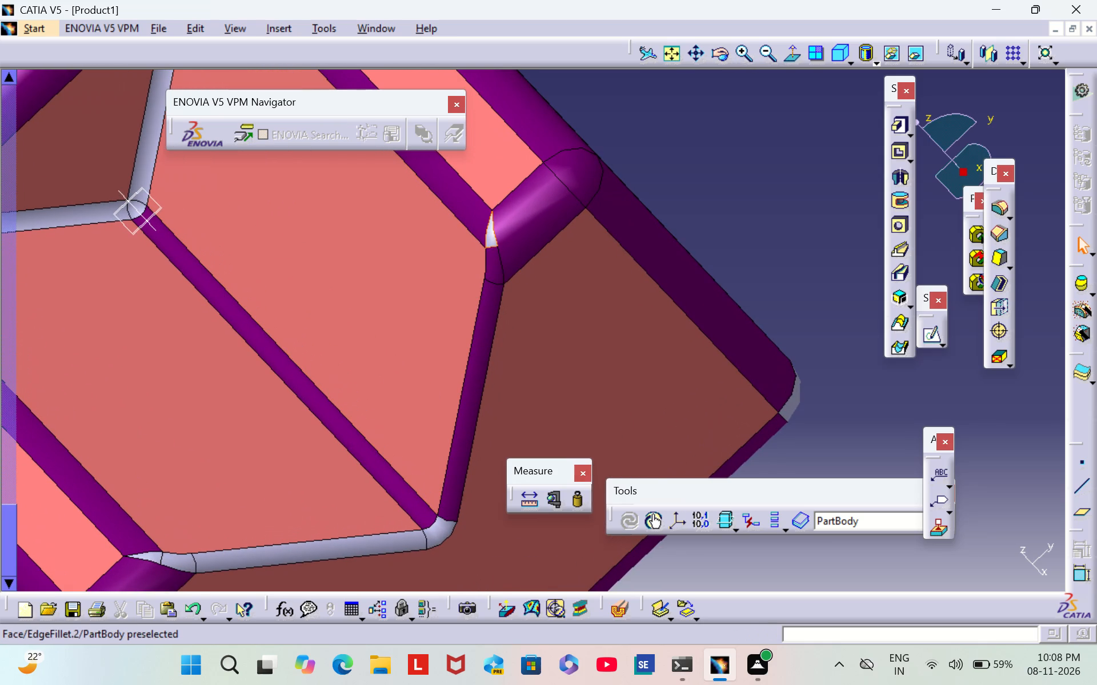
{"action": "right_click", "coordinate": [489, 240]}
{"action": "left_click", "coordinate": [538, 313]}
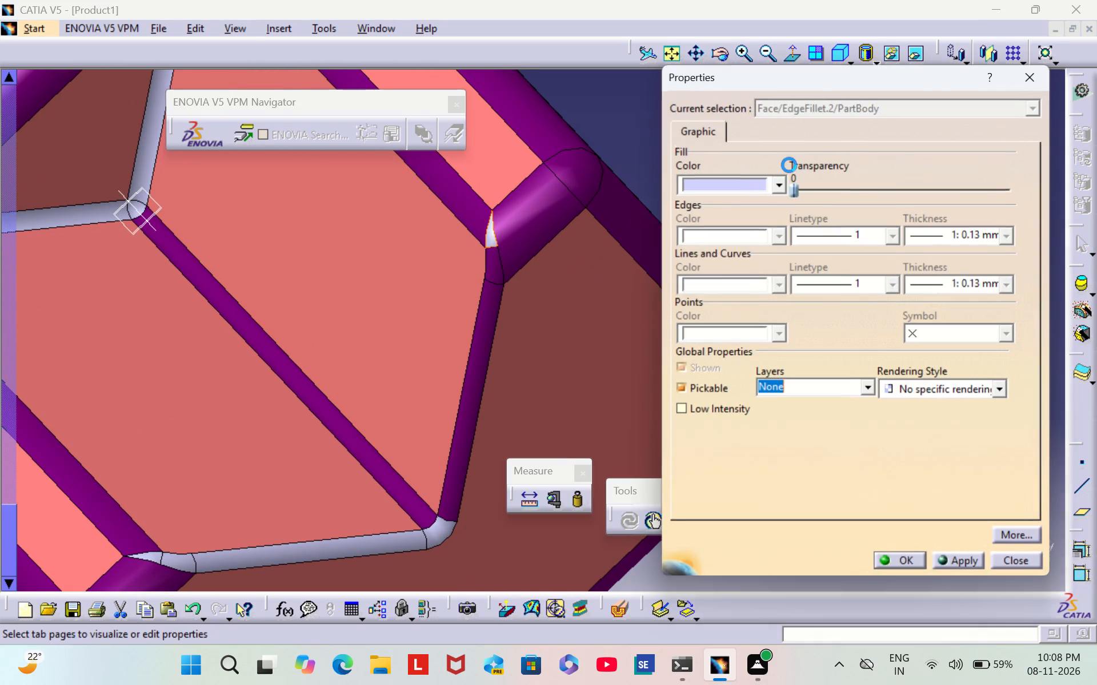
{"action": "left_click", "coordinate": [768, 191]}
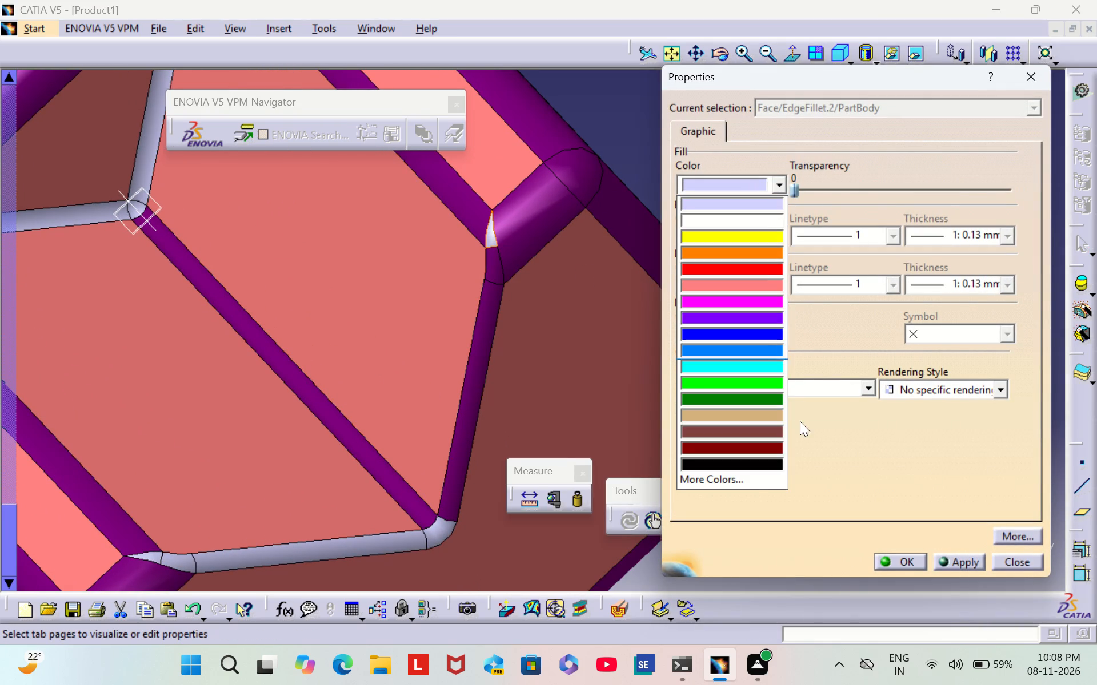
{"action": "left_click", "coordinate": [741, 479]}
{"action": "left_click", "coordinate": [984, 462]}
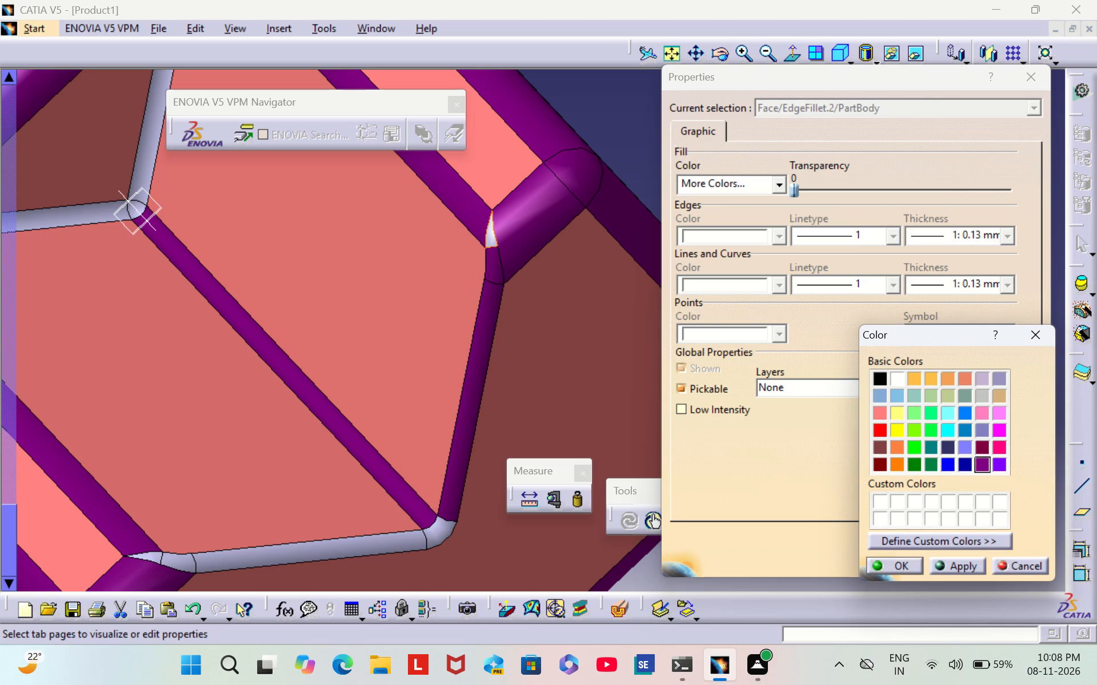
{"action": "left_click", "coordinate": [899, 566]}
{"action": "left_click", "coordinate": [900, 558]}
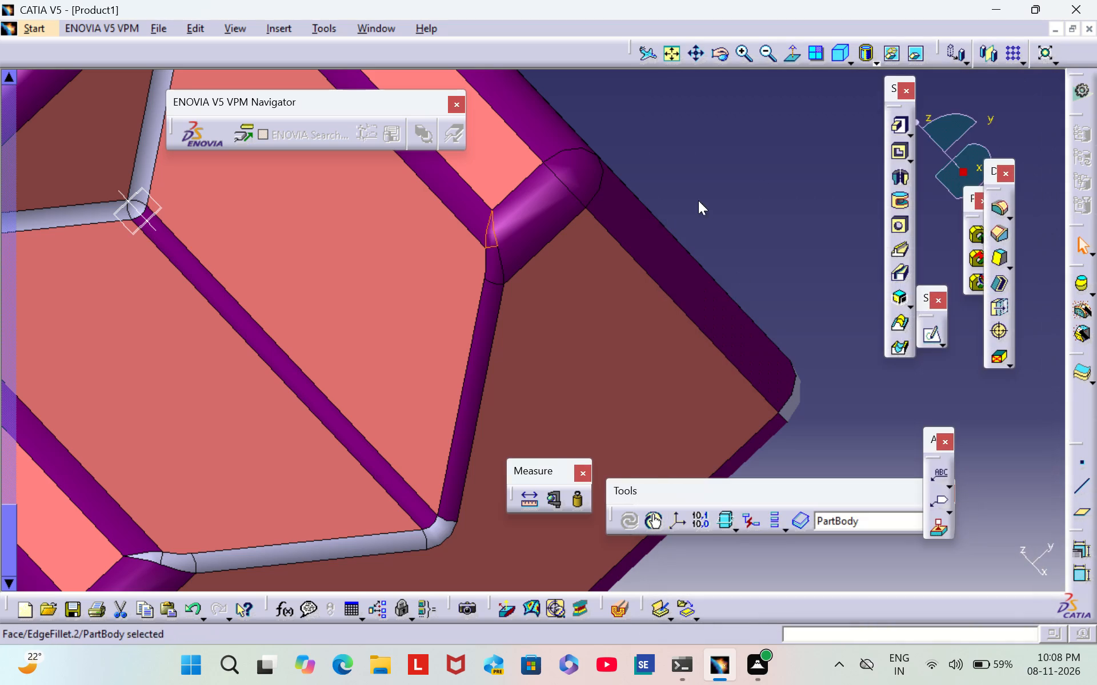
{"action": "left_click", "coordinate": [706, 192]}
Colour the sloped fillet between the V-notch and the open end face, on the boss side, dark purple.
{"action": "triple_click", "coordinate": [766, 60]}
{"action": "left_click", "coordinate": [766, 60]}
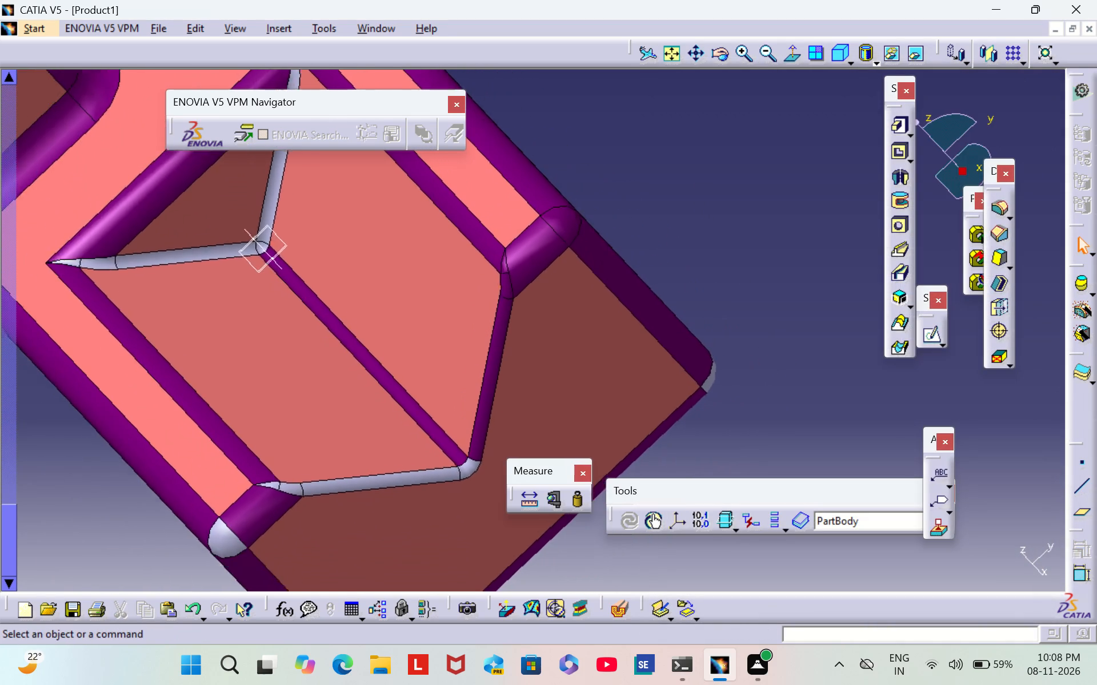
{"action": "right_click", "coordinate": [403, 457]}
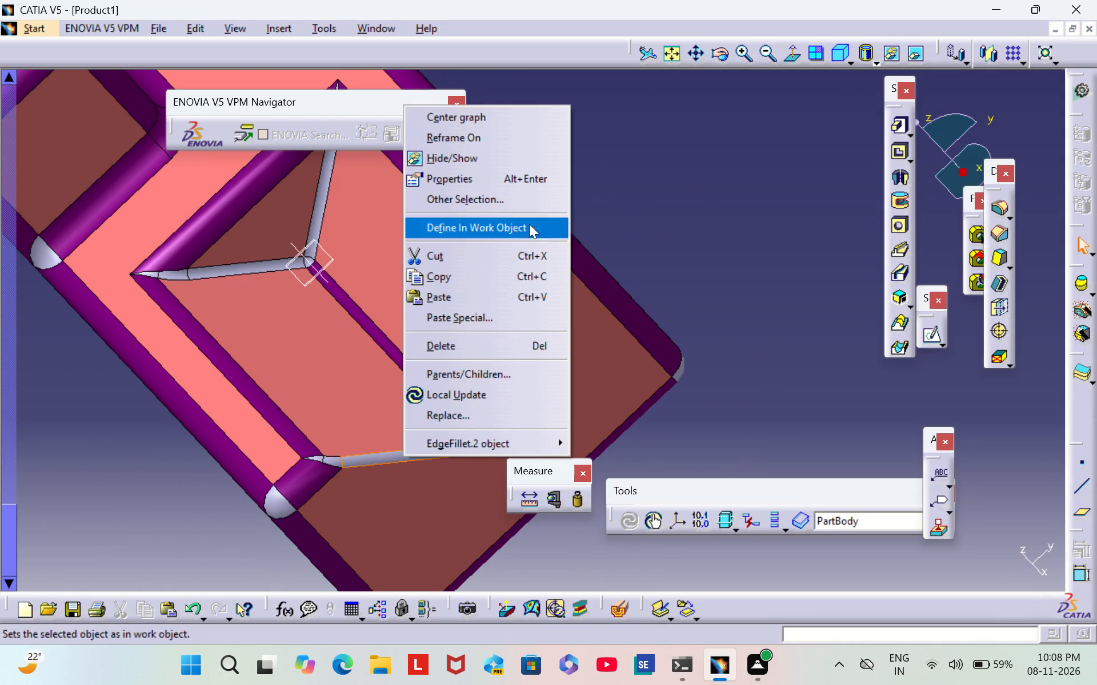
{"action": "left_click", "coordinate": [513, 182]}
{"action": "left_click", "coordinate": [723, 186]}
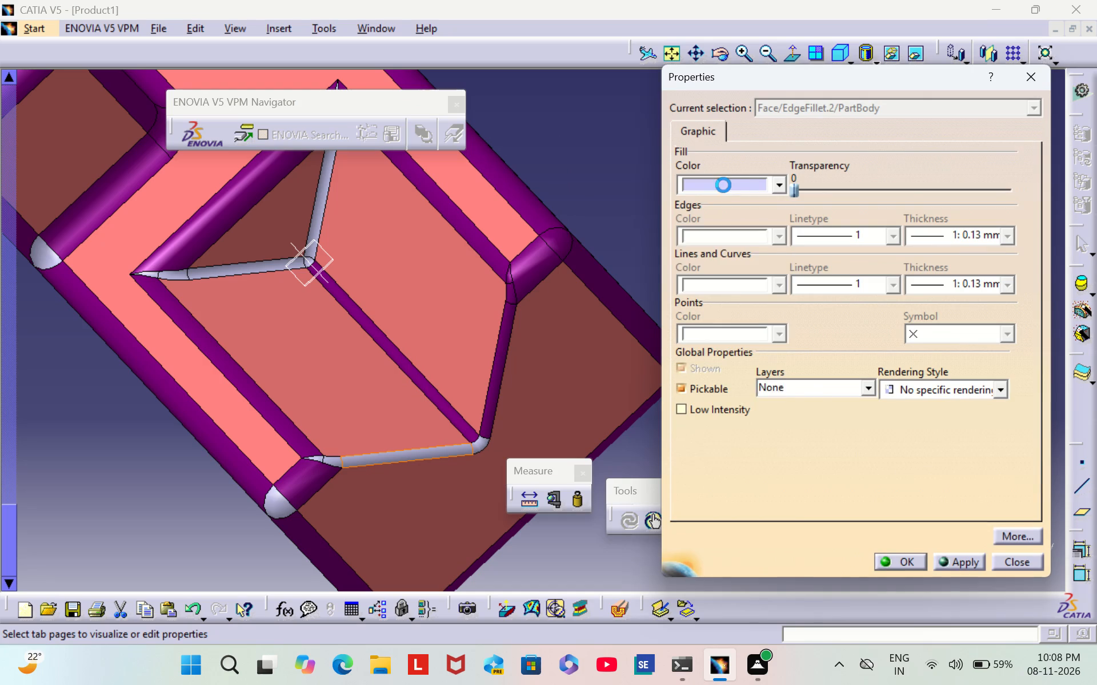
{"action": "left_click", "coordinate": [736, 476]}
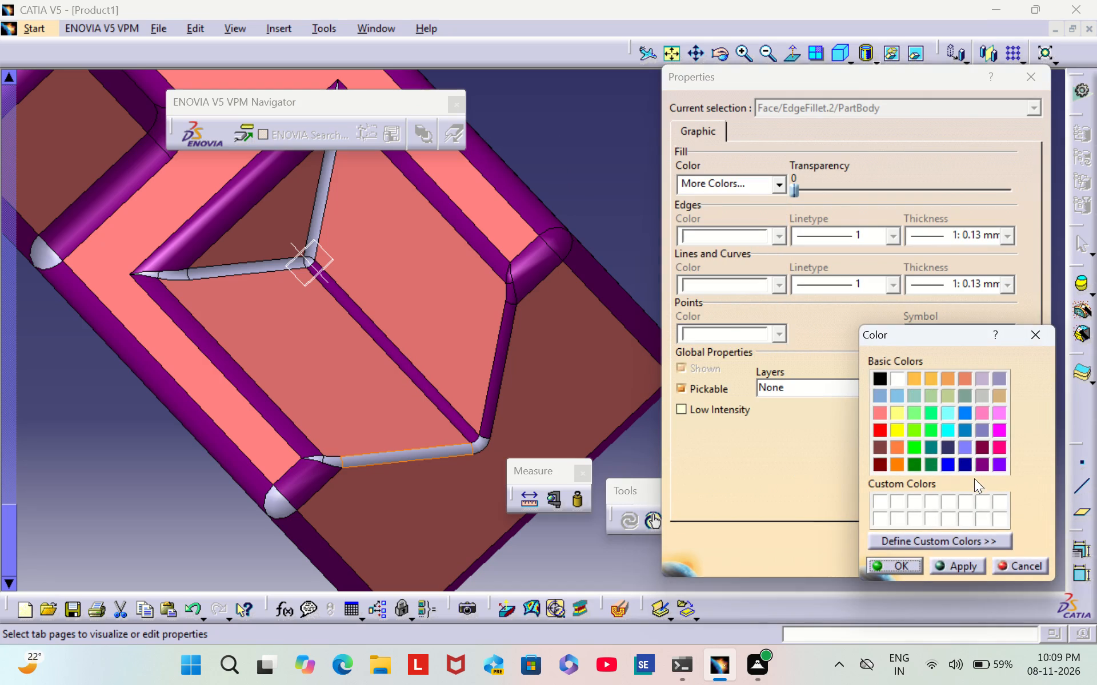
{"action": "left_click", "coordinate": [980, 467]}
{"action": "left_click", "coordinate": [881, 562]}
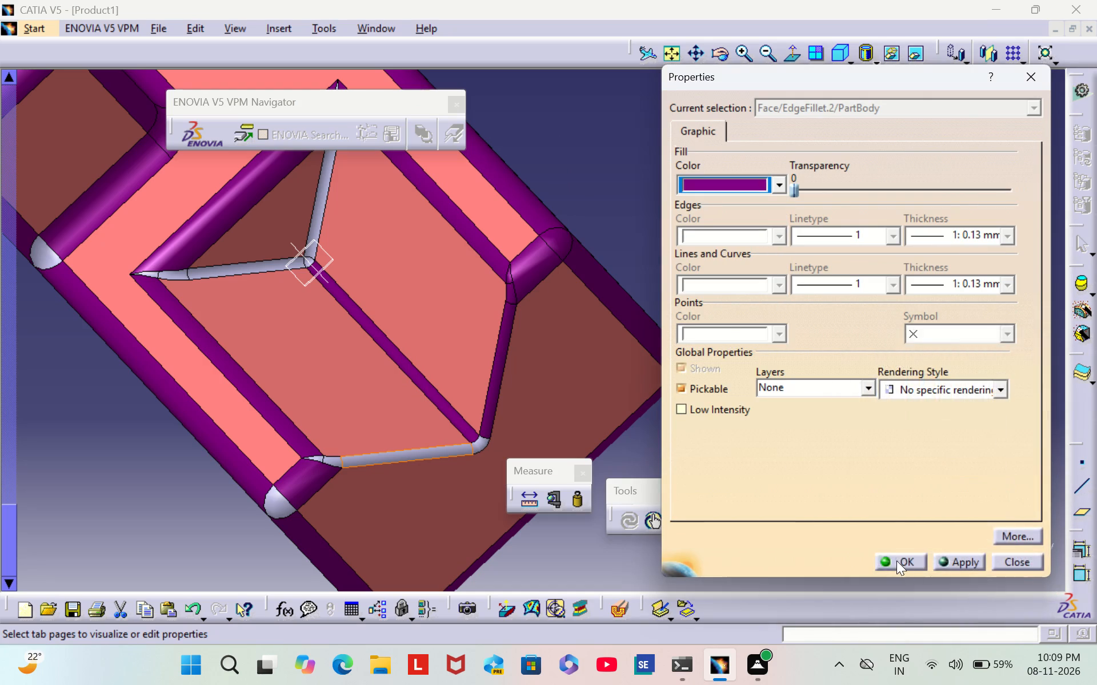
{"action": "left_click", "coordinate": [896, 559]}
{"action": "left_click", "coordinate": [755, 303]}
Colour the small corner face at the bottom of the V-notch, where the fillets meet at the open end, dark purple.
{"action": "right_click", "coordinate": [480, 443]}
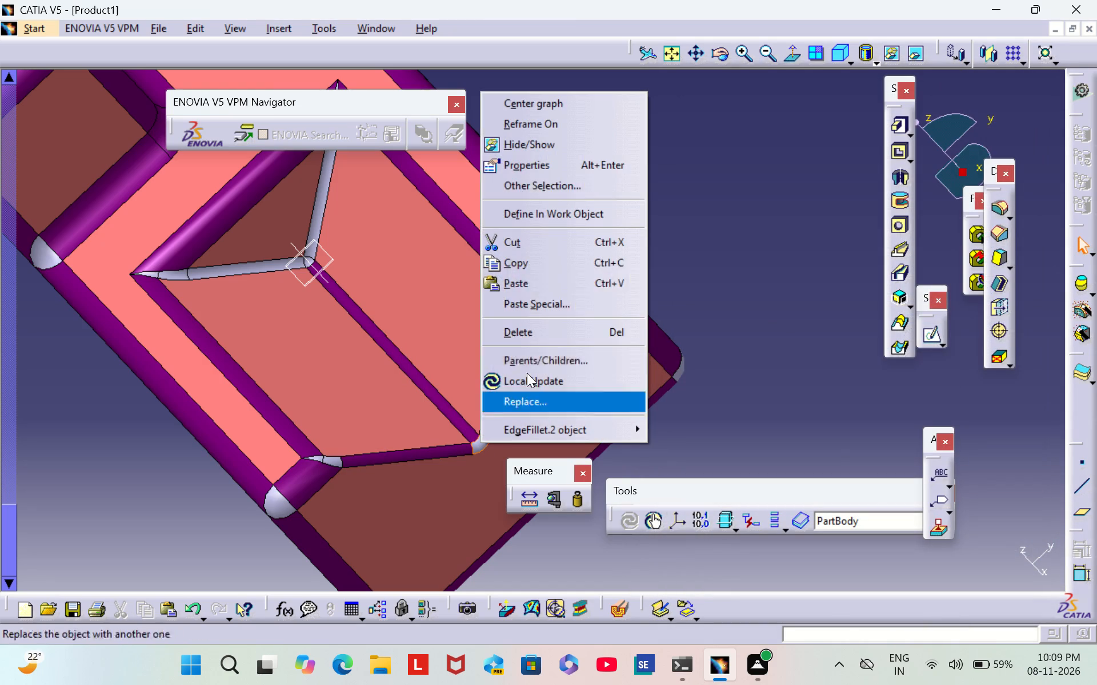
{"action": "left_click", "coordinate": [612, 159]}
{"action": "left_click", "coordinate": [736, 176]}
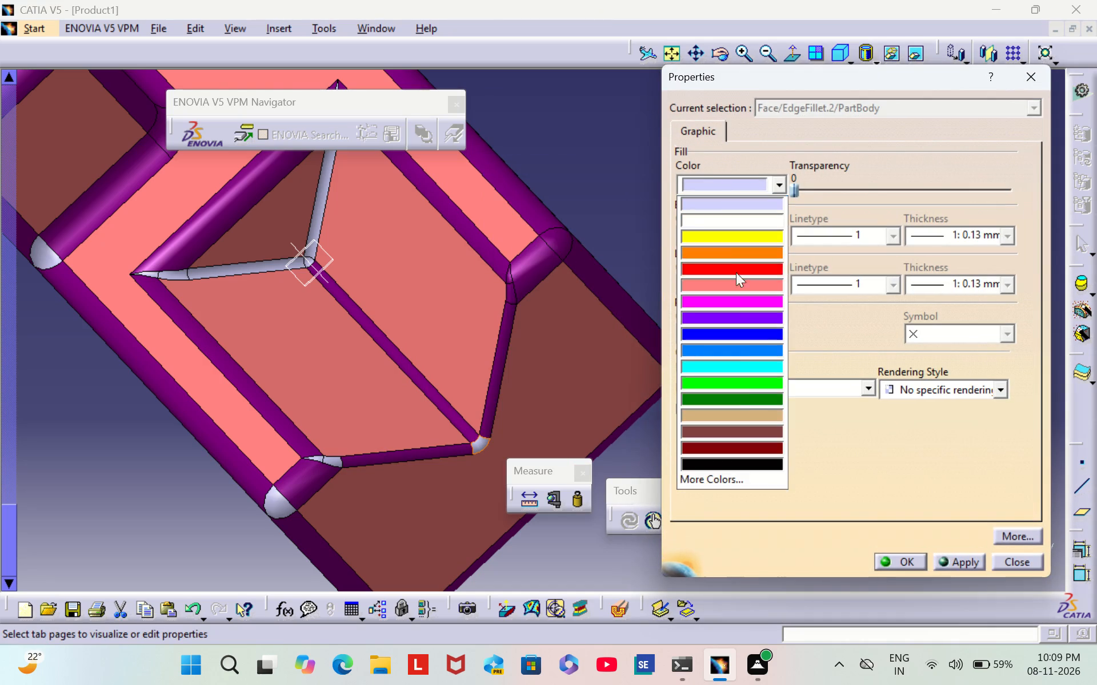
{"action": "left_click", "coordinate": [750, 476]}
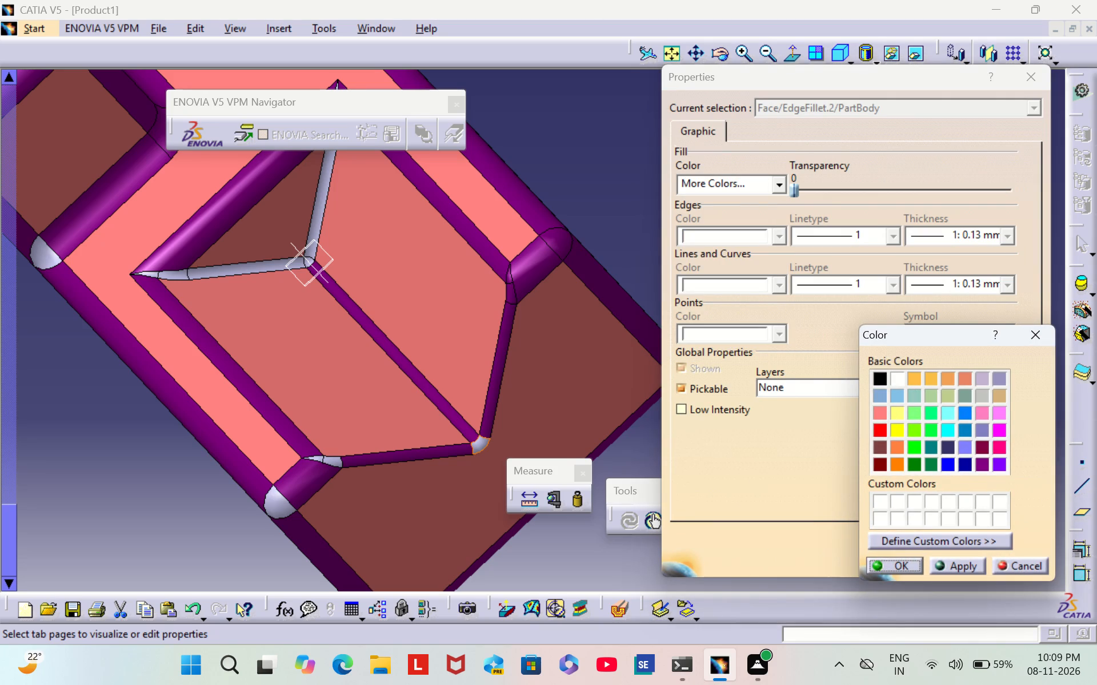
{"action": "left_click", "coordinate": [985, 466]}
{"action": "left_click", "coordinate": [896, 561]}
{"action": "left_click", "coordinate": [905, 559]}
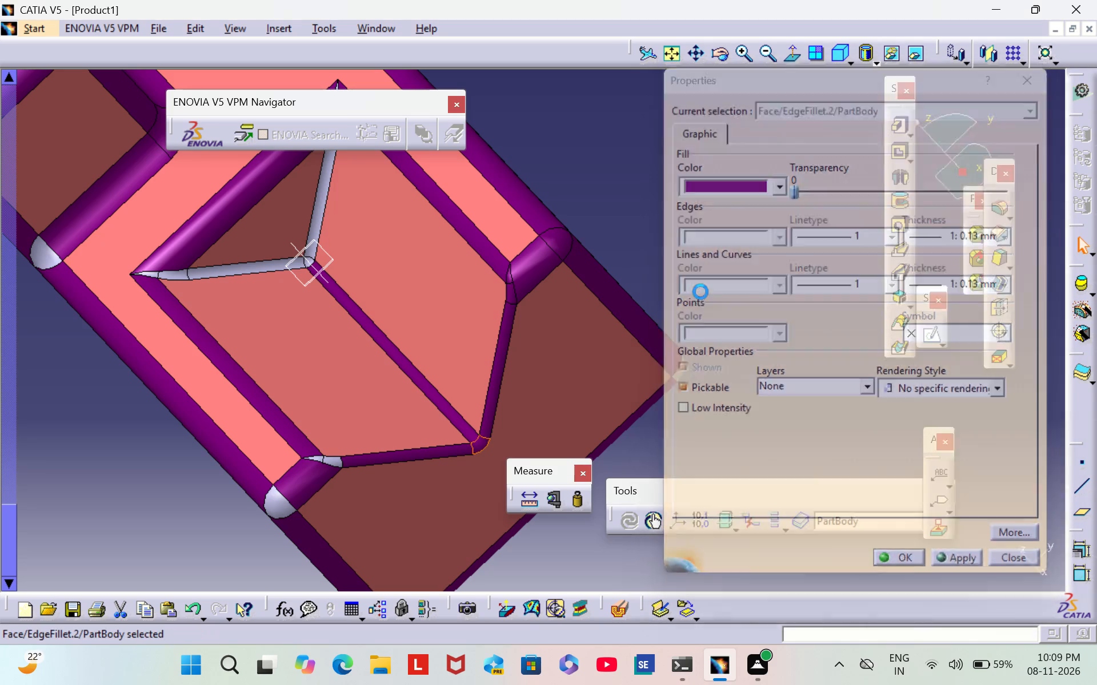
{"action": "left_click", "coordinate": [678, 231]}
Colour the whole EdgeFillet.1 feature of the PartBody dark purple.
{"action": "scroll", "coordinate": [91, 393], "scroll_direction": "down", "scroll_amount": 2}
{"action": "middle_click_drag", "start_coordinate": [91, 392], "coordinate": [312, 432]}
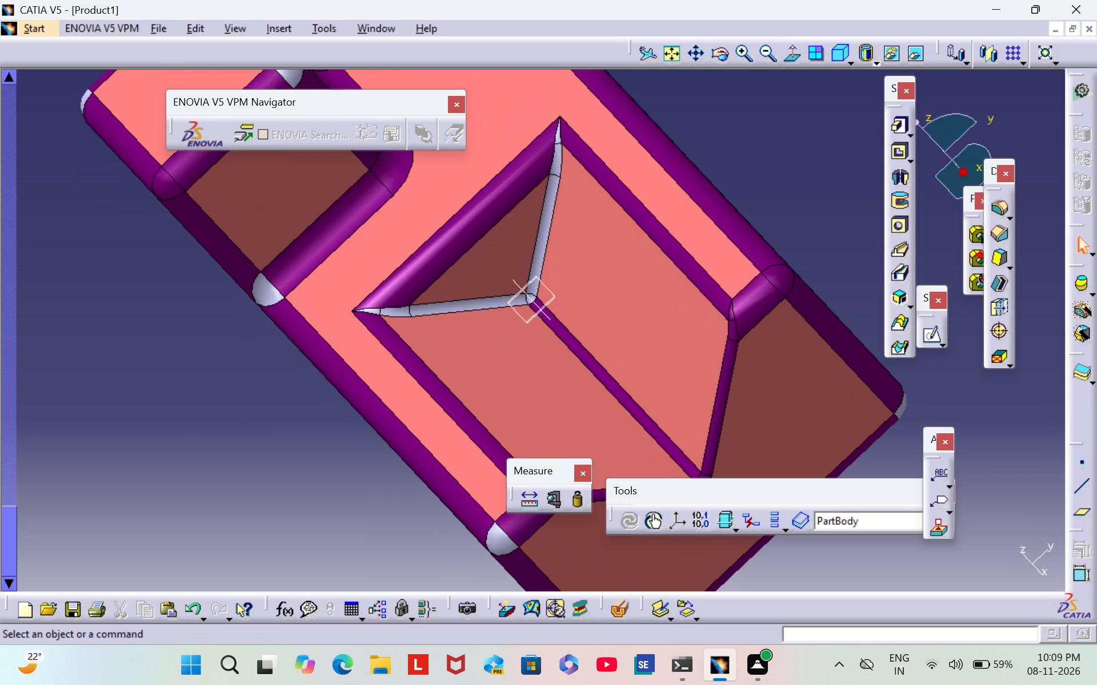
{"action": "scroll", "coordinate": [0, 194], "scroll_direction": "up", "scroll_amount": 5}
{"action": "scroll", "coordinate": [45, 240], "scroll_direction": "up", "scroll_amount": 20}
{"action": "scroll", "coordinate": [45, 240], "scroll_direction": "up", "scroll_amount": 6}
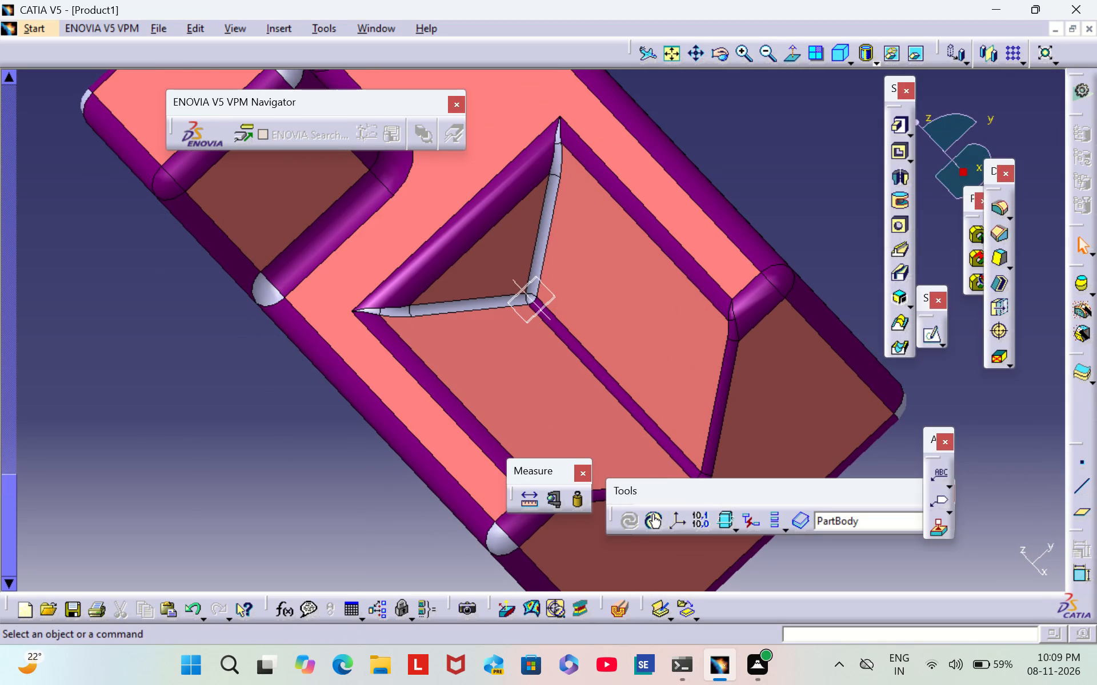
{"action": "scroll", "coordinate": [53, 223], "scroll_direction": "up", "scroll_amount": 20}
{"action": "scroll", "coordinate": [53, 223], "scroll_direction": "up", "scroll_amount": 13}
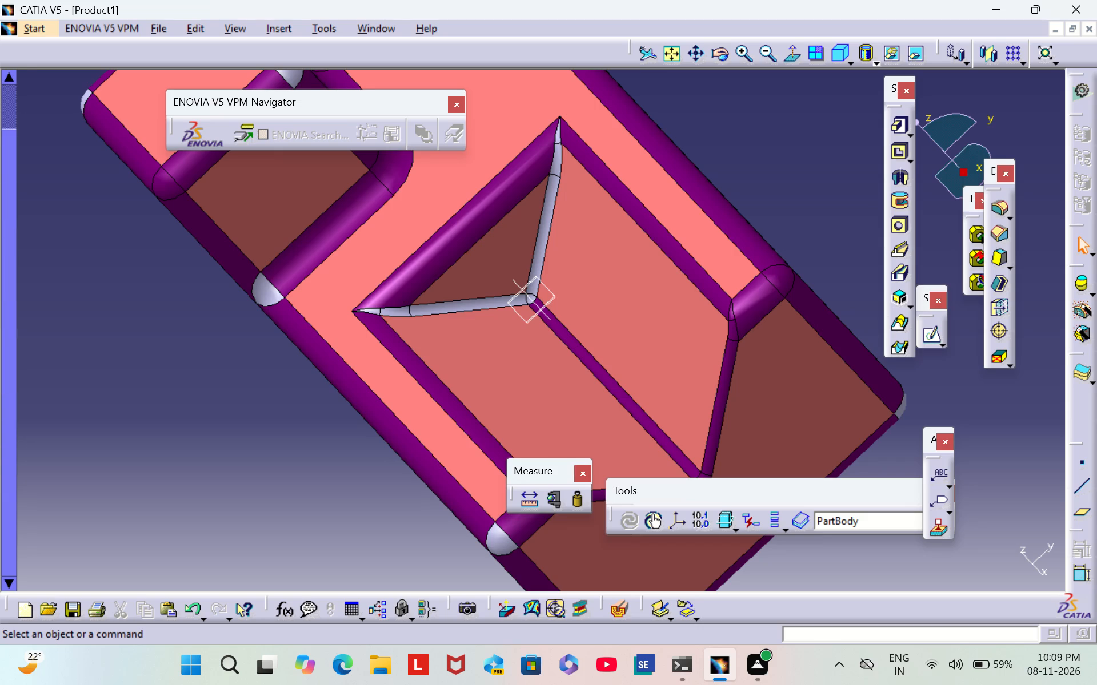
{"action": "scroll", "coordinate": [55, 221], "scroll_direction": "up", "scroll_amount": 1}
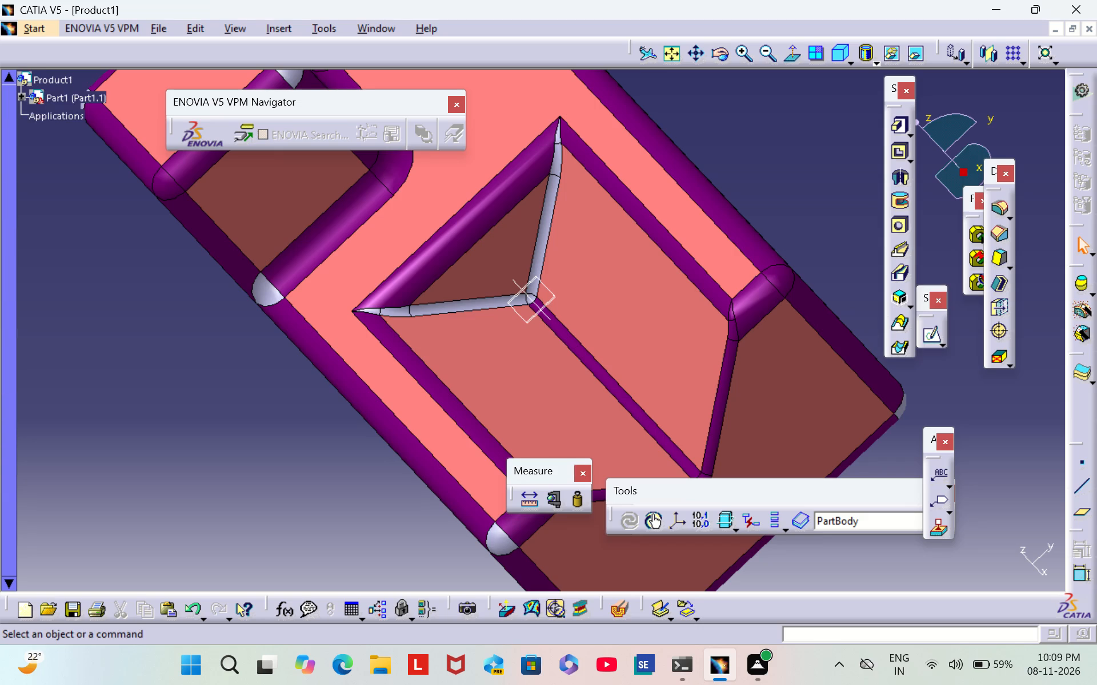
{"action": "left_click", "coordinate": [20, 96]}
{"action": "left_click", "coordinate": [20, 96]}
{"action": "left_click", "coordinate": [22, 94]}
{"action": "left_click", "coordinate": [33, 115]}
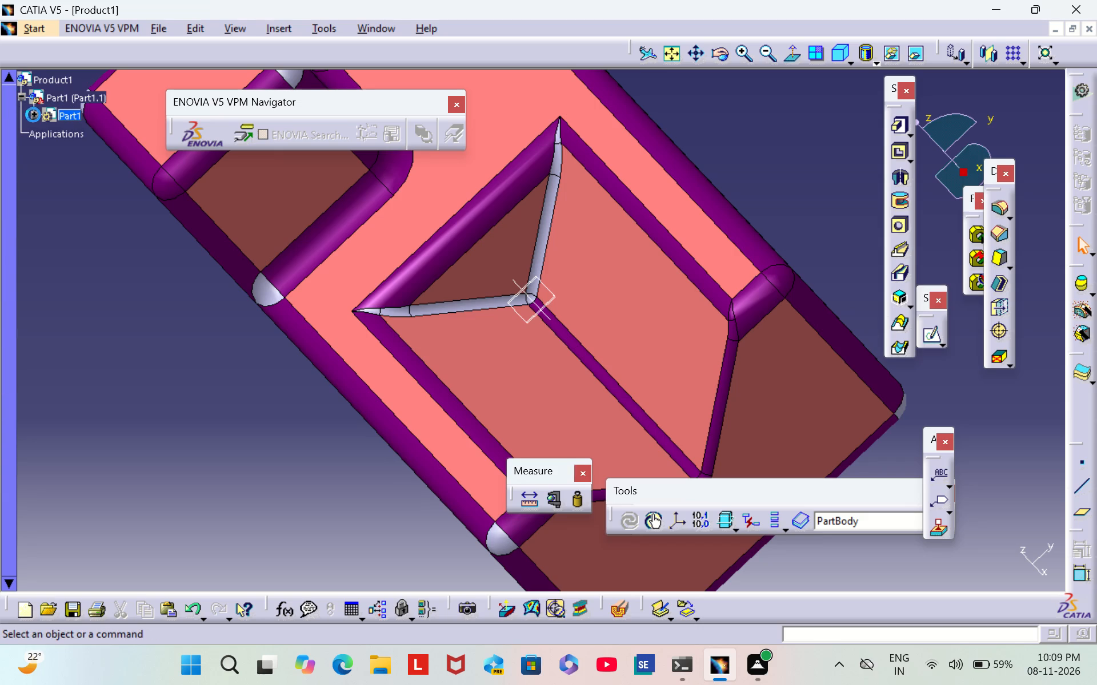
{"action": "left_click", "coordinate": [46, 187]}
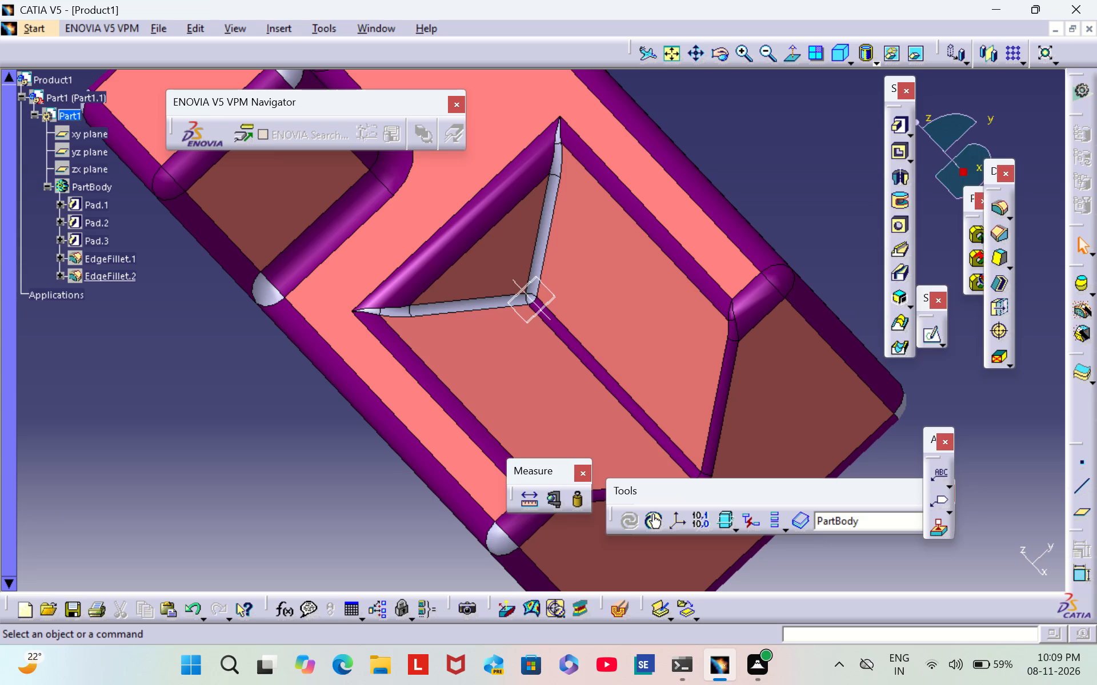
{"action": "right_click", "coordinate": [112, 255]}
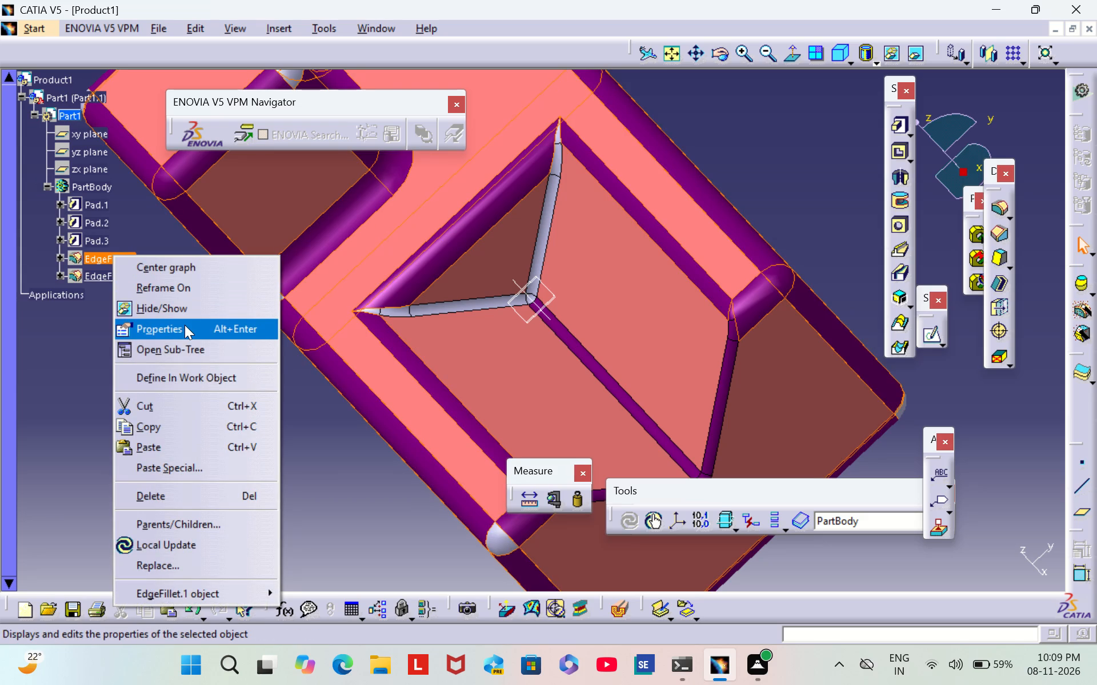
{"action": "left_click", "coordinate": [185, 325]}
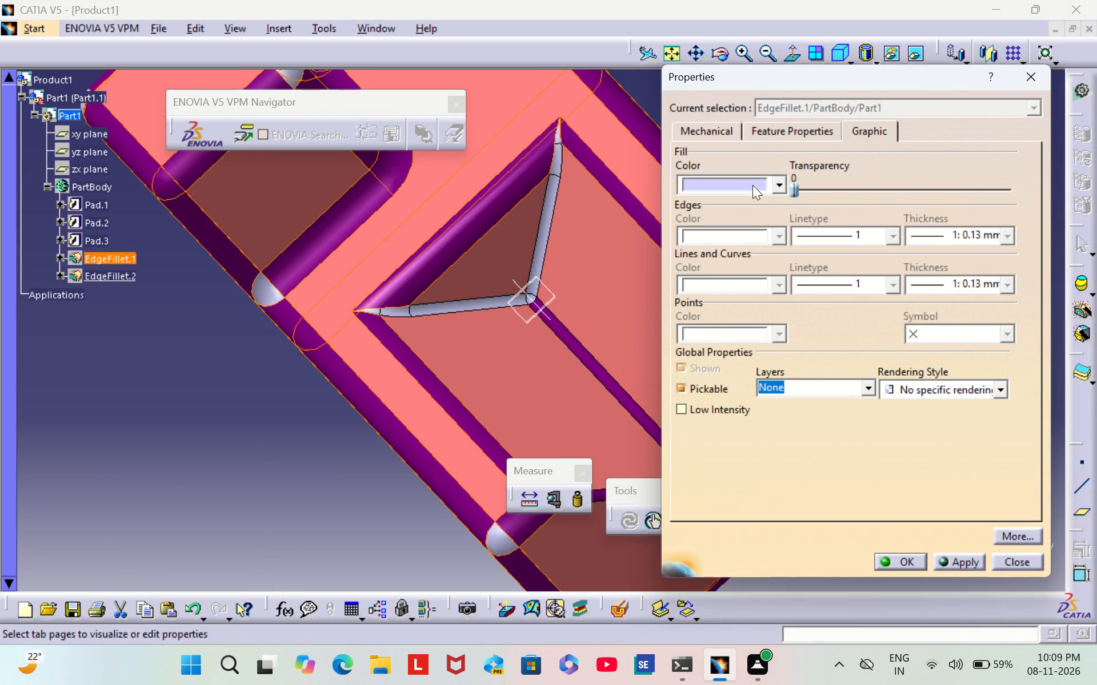
{"action": "left_click", "coordinate": [751, 184]}
{"action": "left_click", "coordinate": [754, 474]}
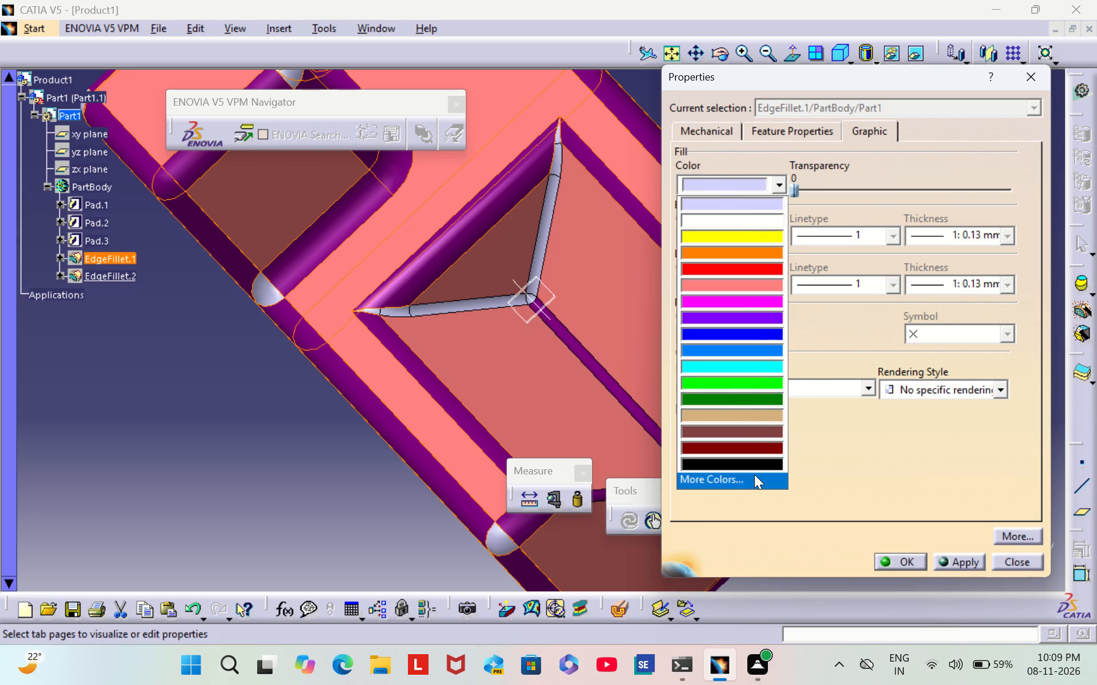
{"action": "left_click", "coordinate": [986, 466]}
{"action": "left_click", "coordinate": [910, 569]}
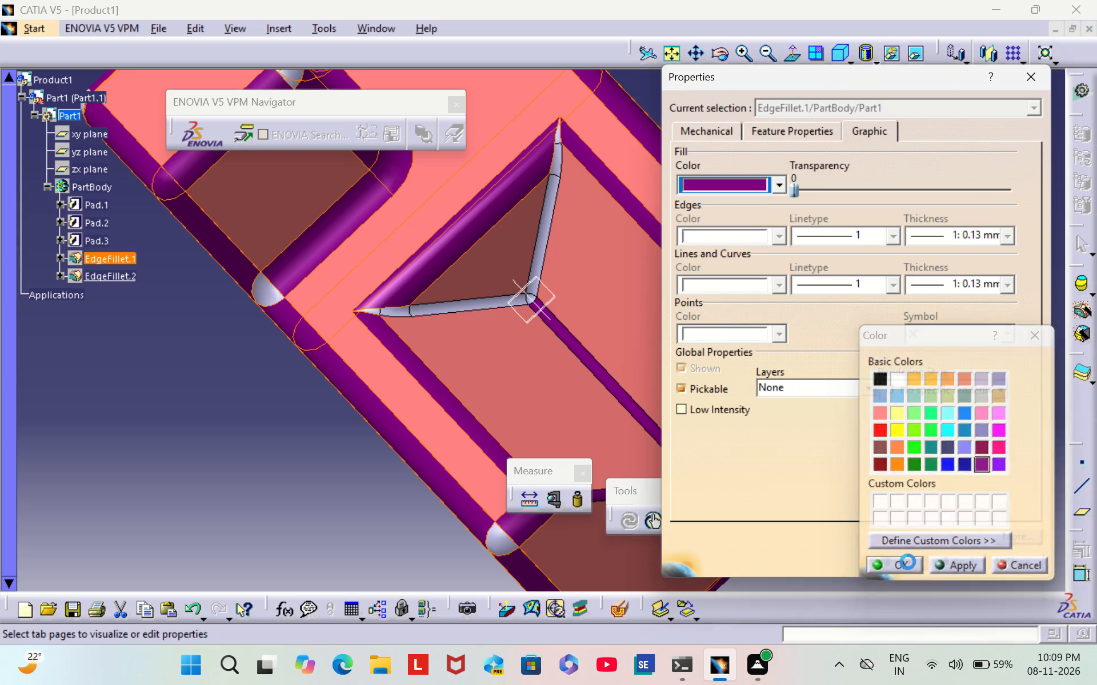
{"action": "left_click", "coordinate": [905, 556]}
{"action": "left_click", "coordinate": [208, 361]}
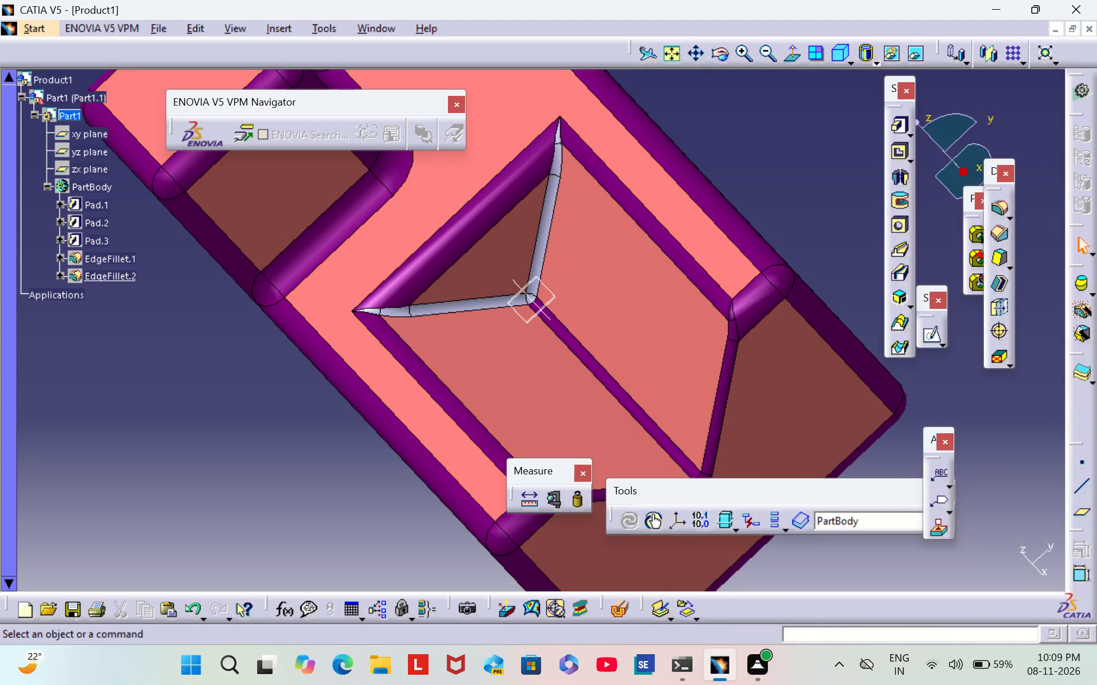
Colour the whole EdgeFillet.2 feature of the PartBody dark purple.
{"action": "right_click", "coordinate": [119, 278]}
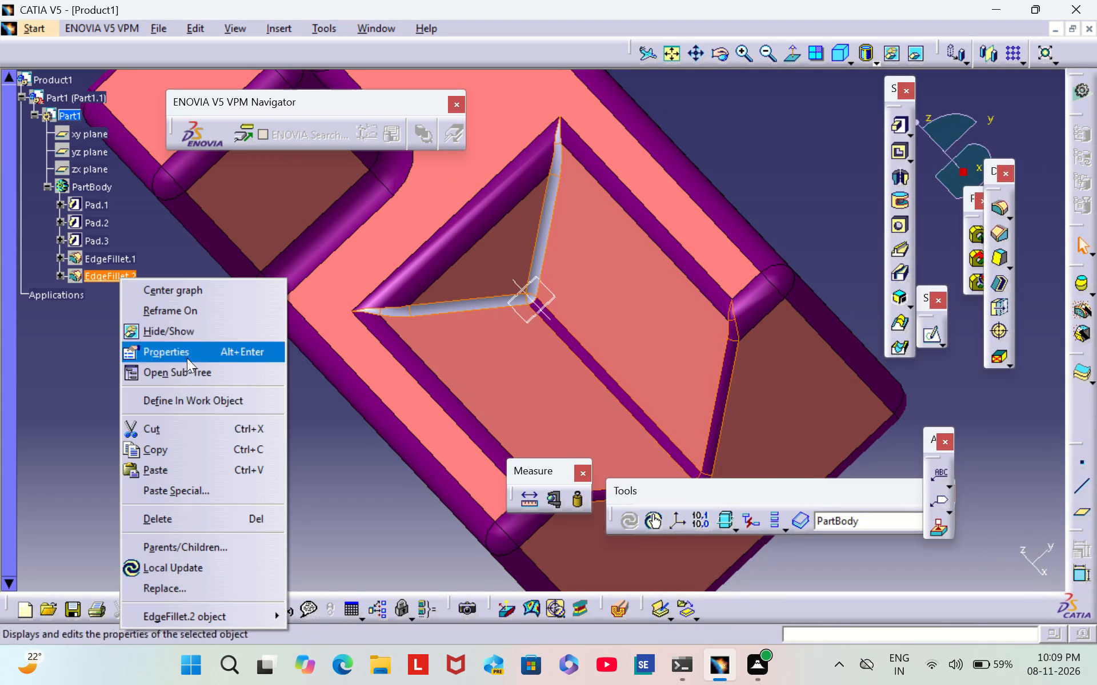
{"action": "left_click", "coordinate": [224, 359]}
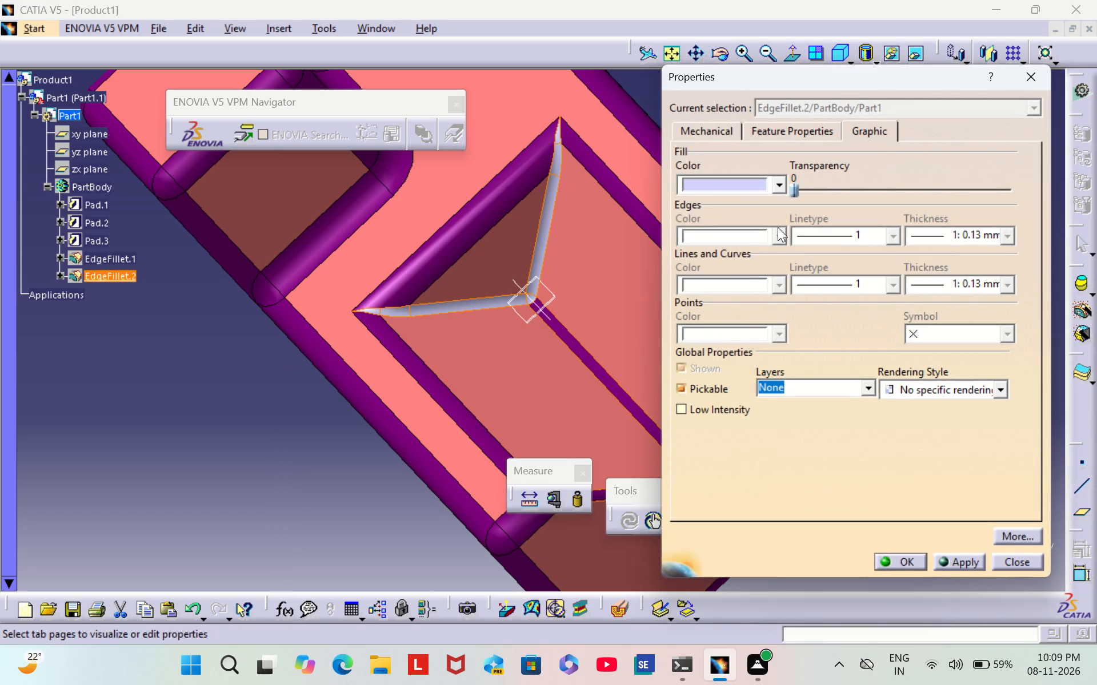
{"action": "left_click", "coordinate": [775, 189]}
{"action": "left_click", "coordinate": [739, 477]}
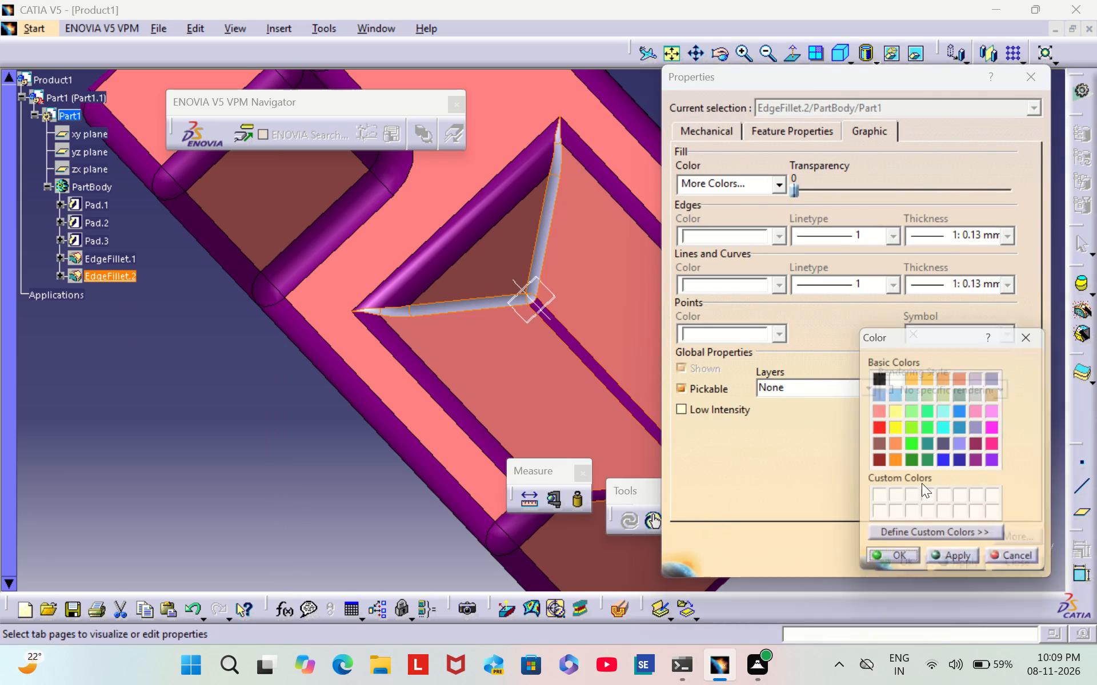
{"action": "left_click", "coordinate": [983, 466]}
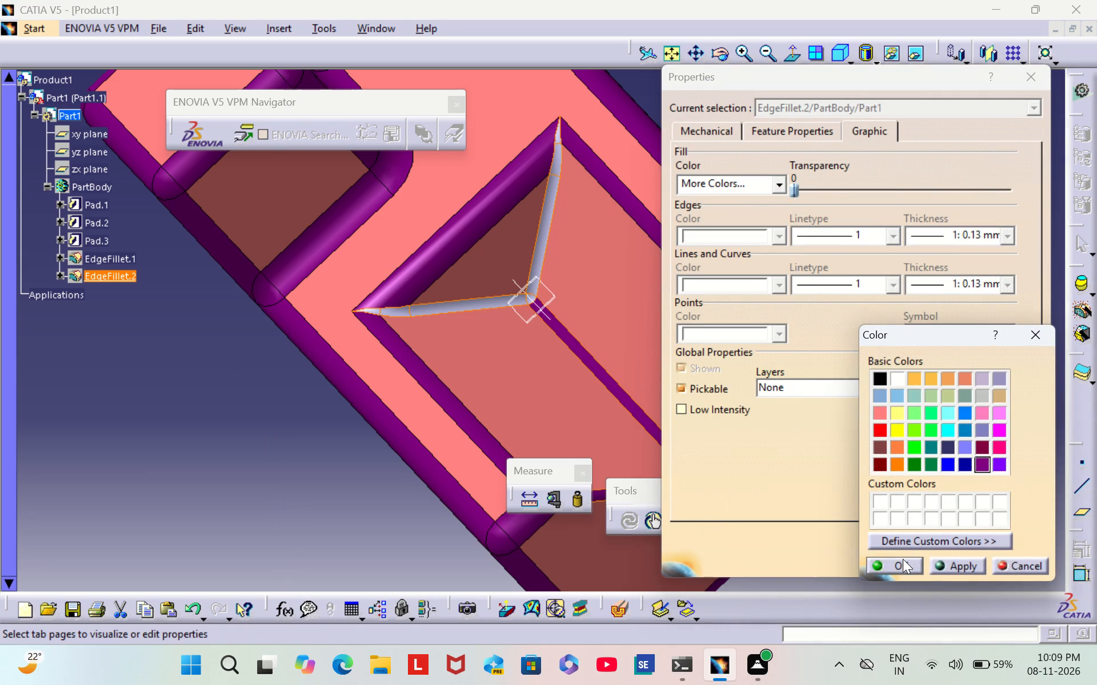
{"action": "left_click", "coordinate": [903, 559]}
{"action": "left_click", "coordinate": [907, 559]}
{"action": "left_click", "coordinate": [291, 434]}
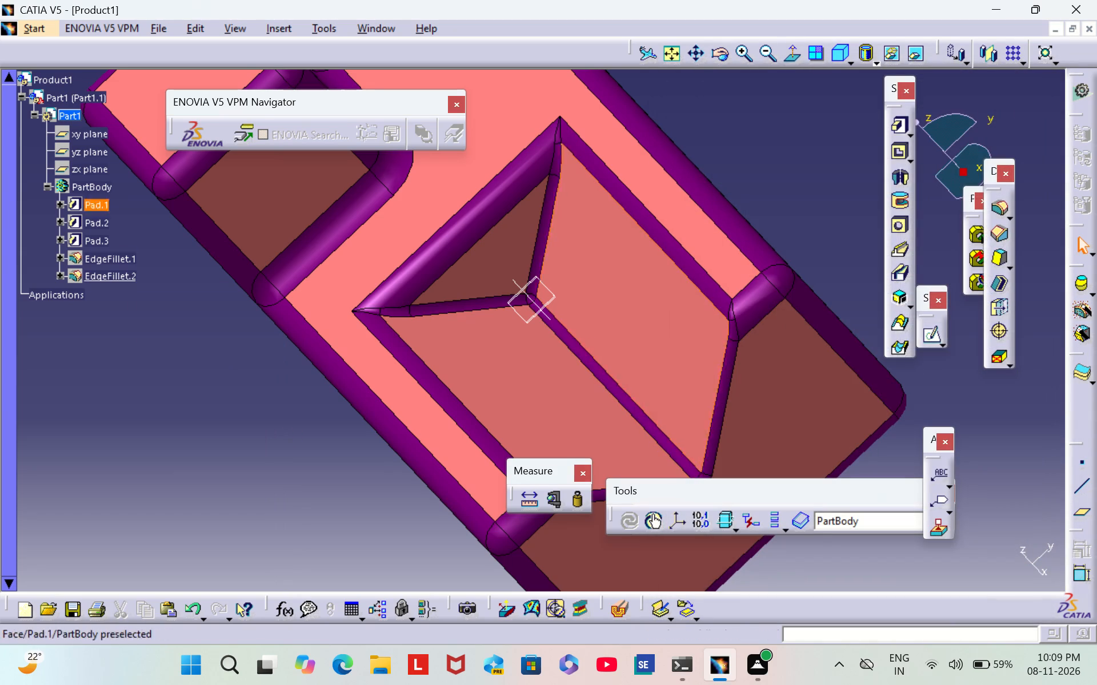
Examine the coloured block from several sides, finishing with the whole part in the standard isometric view.
{"action": "triple_click", "coordinate": [762, 57]}
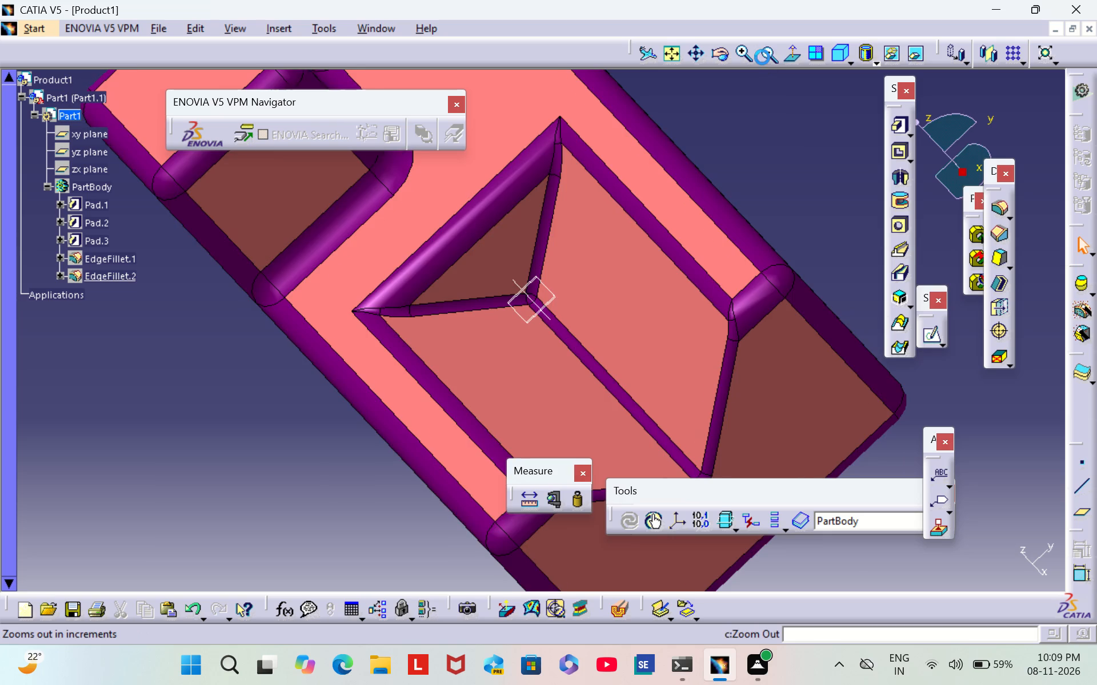
{"action": "triple_click", "coordinate": [762, 57]}
{"action": "middle_click_drag", "start_coordinate": [327, 448], "coordinate": [327, 447]}
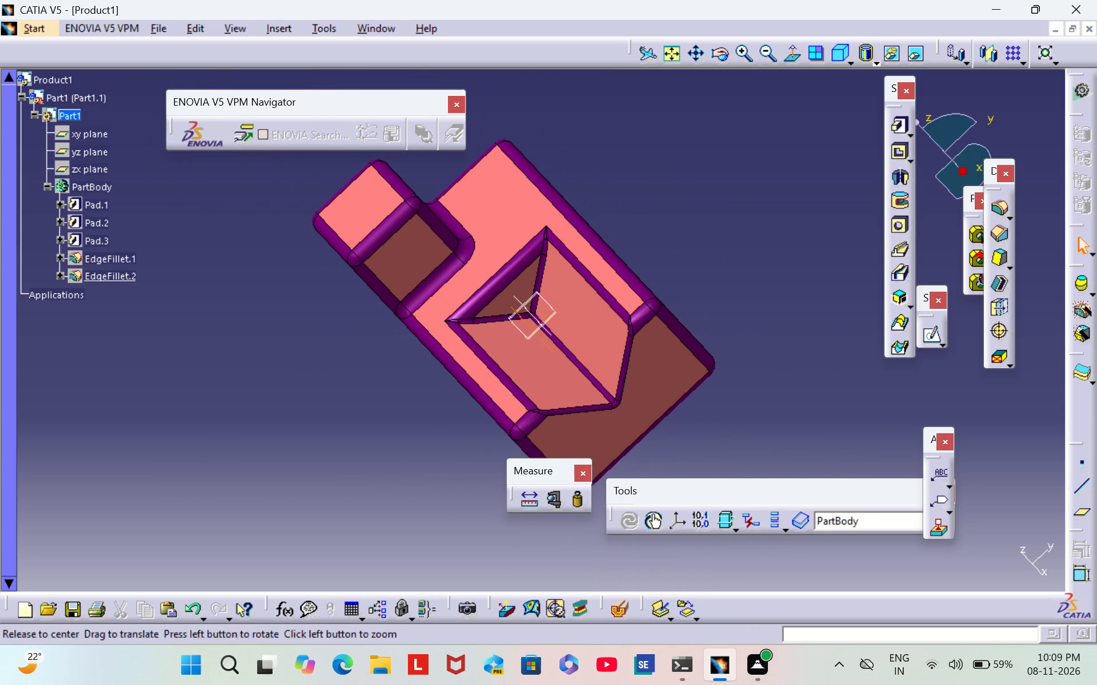
{"action": "right_click_drag", "start_coordinate": [327, 447], "coordinate": [648, 233]}
{"action": "middle_click_drag", "start_coordinate": [327, 447], "coordinate": [648, 233]}
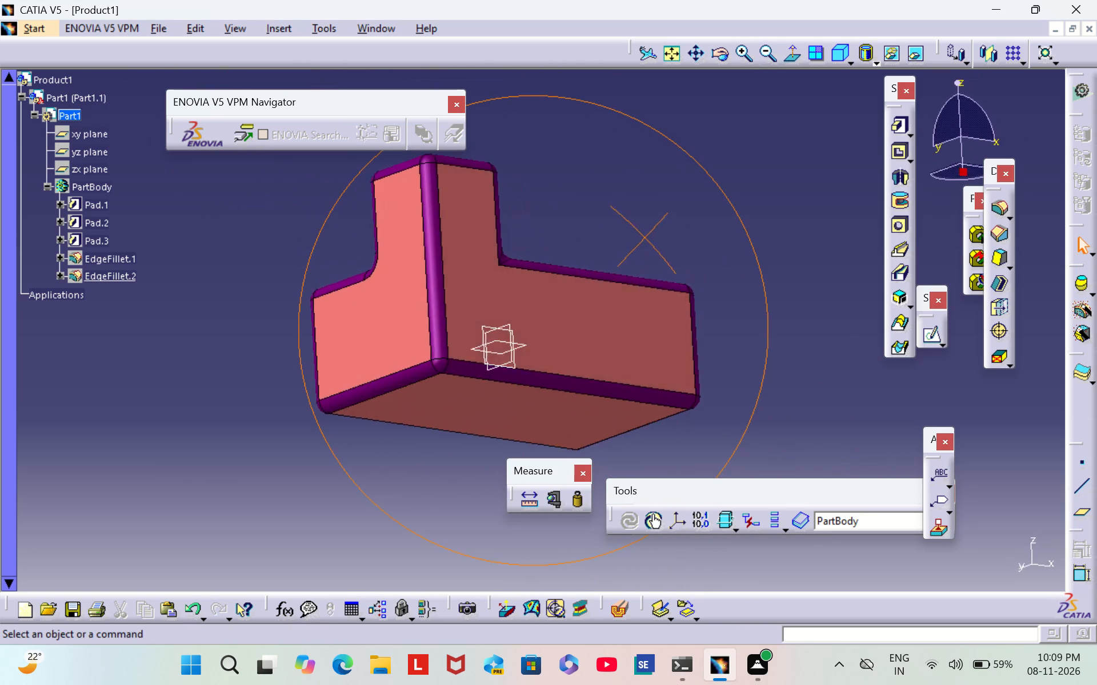
{"action": "middle_click_drag", "start_coordinate": [648, 233], "coordinate": [551, 317]}
{"action": "right_click_drag", "start_coordinate": [648, 233], "coordinate": [551, 317]}
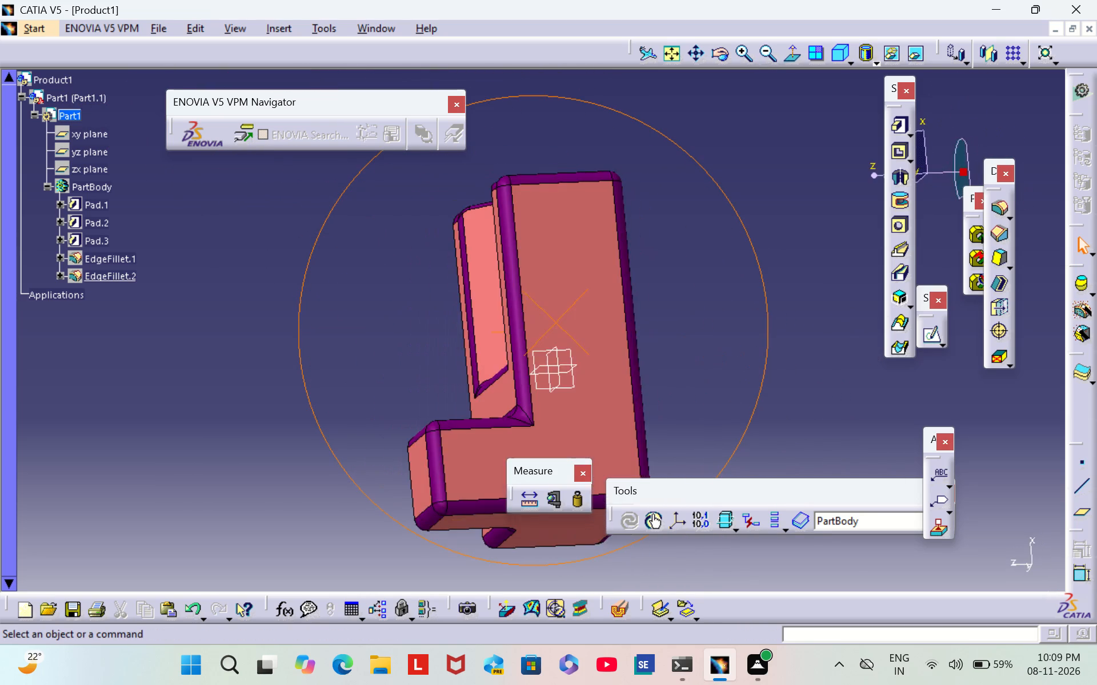
{"action": "right_click_drag", "start_coordinate": [551, 317], "coordinate": [702, 301]}
{"action": "middle_click_drag", "start_coordinate": [551, 317], "coordinate": [705, 301]}
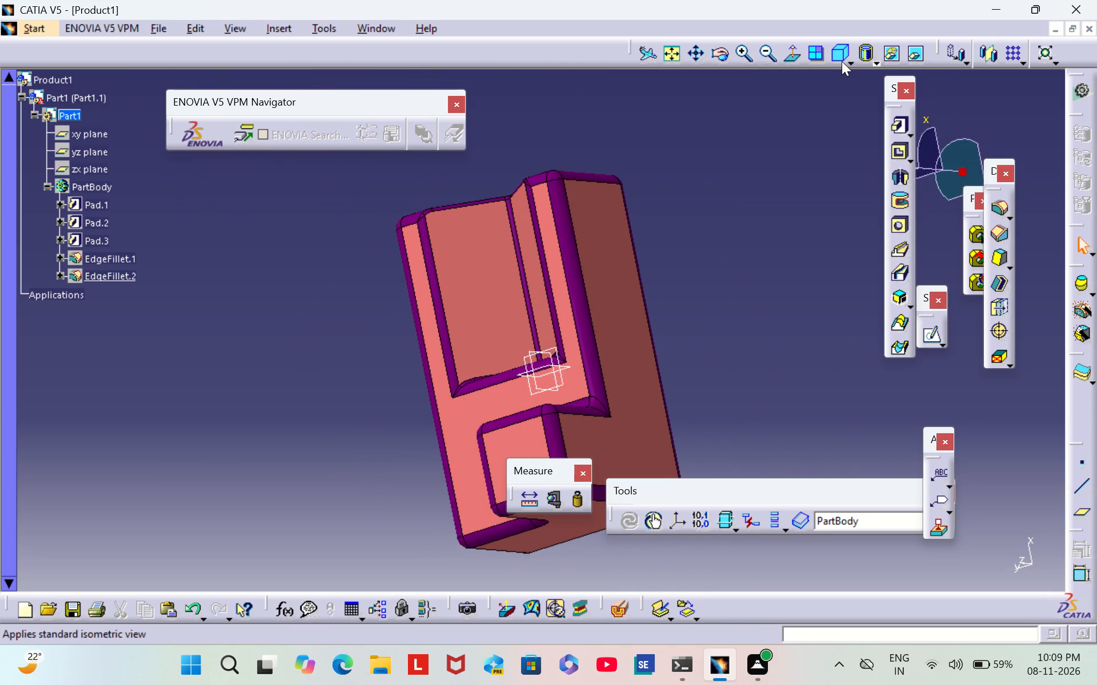
{"action": "left_click", "coordinate": [842, 61]}
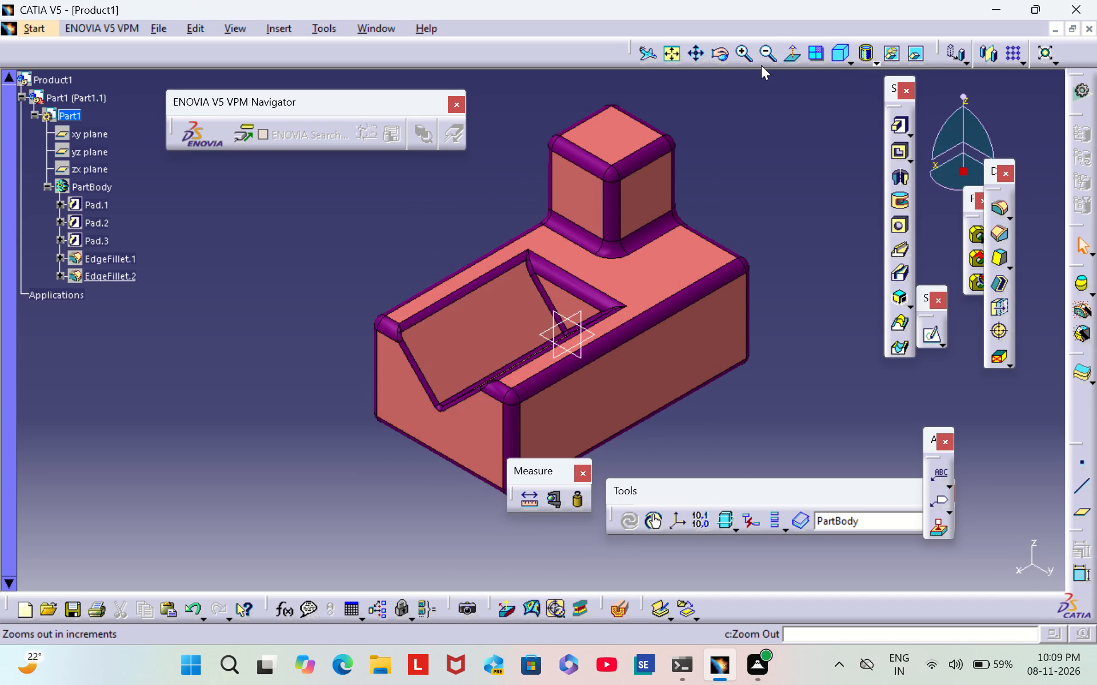
{"action": "left_click", "coordinate": [761, 64]}
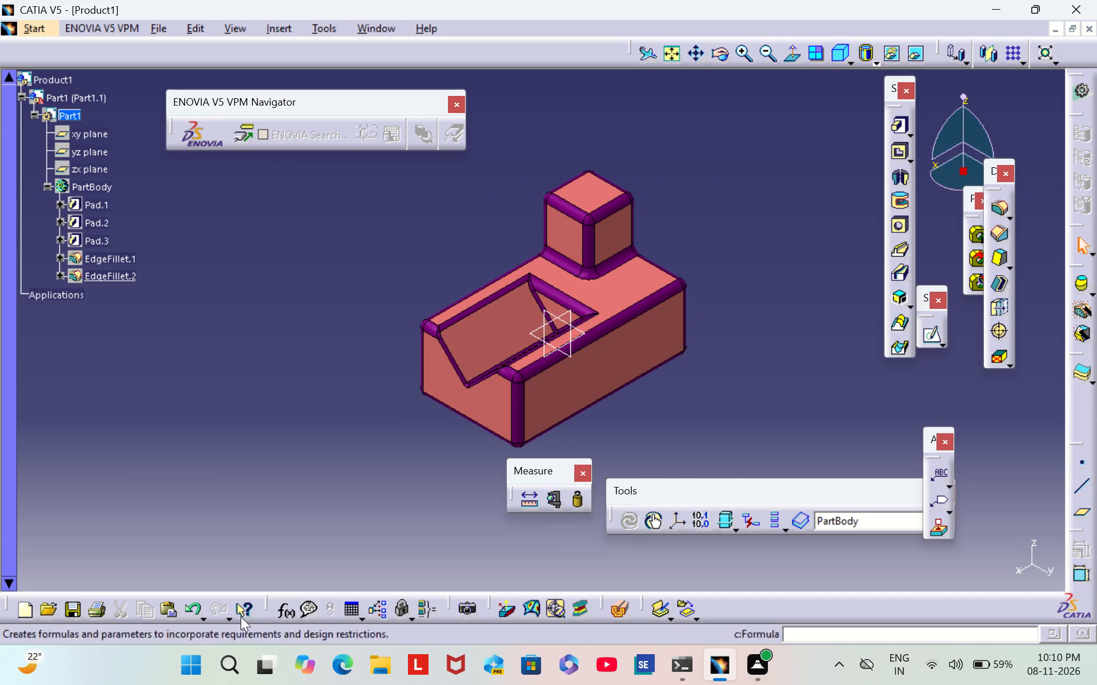
Save the part on the Desktop as a CATPart named PART 2, accepting the update of its links.
{"action": "left_click", "coordinate": [70, 616]}
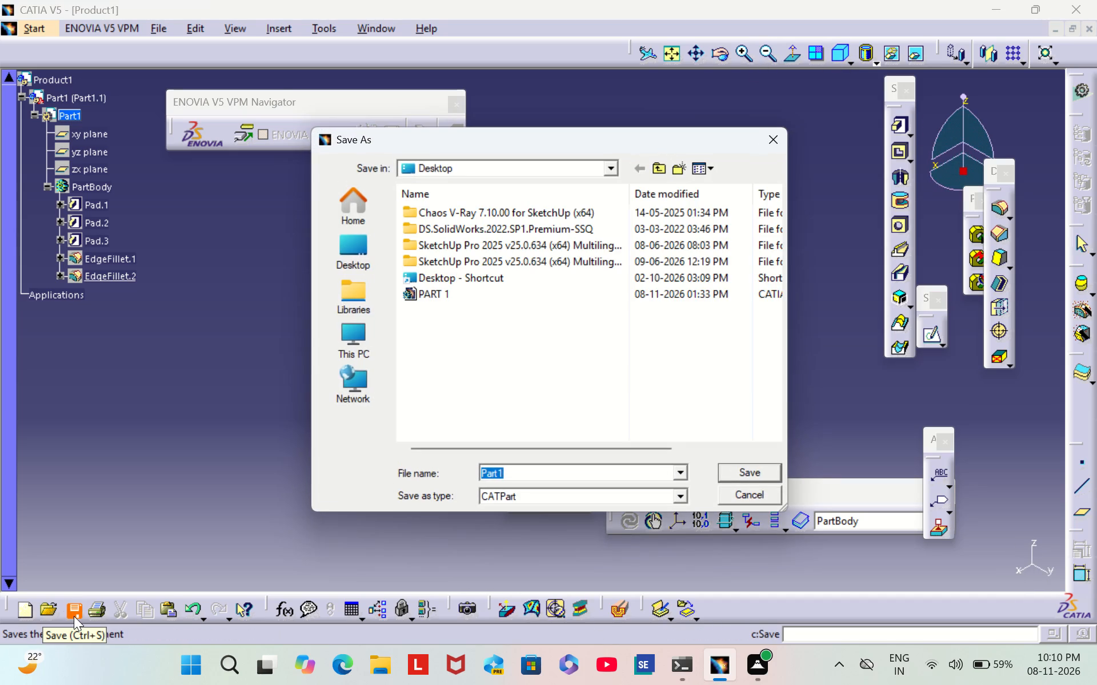
{"action": "key", "text": "BackSpace"}
{"action": "key", "text": "p"}
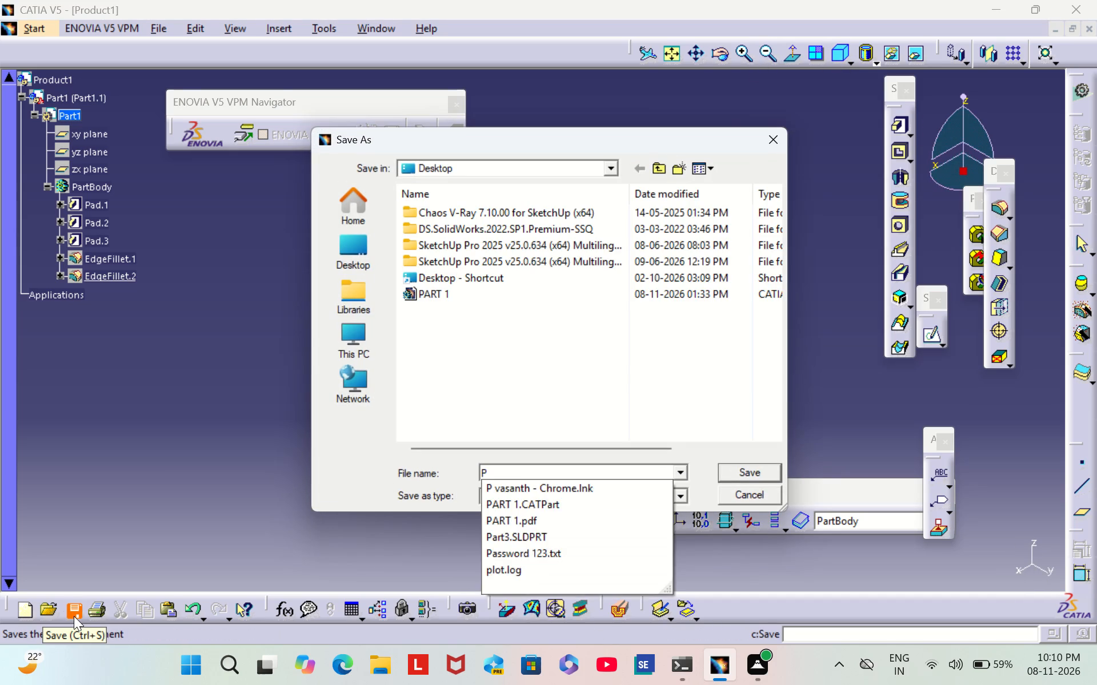
{"action": "type", "text": "ART"}
{"action": "key", "text": "space"}
{"action": "key", "text": "2"}
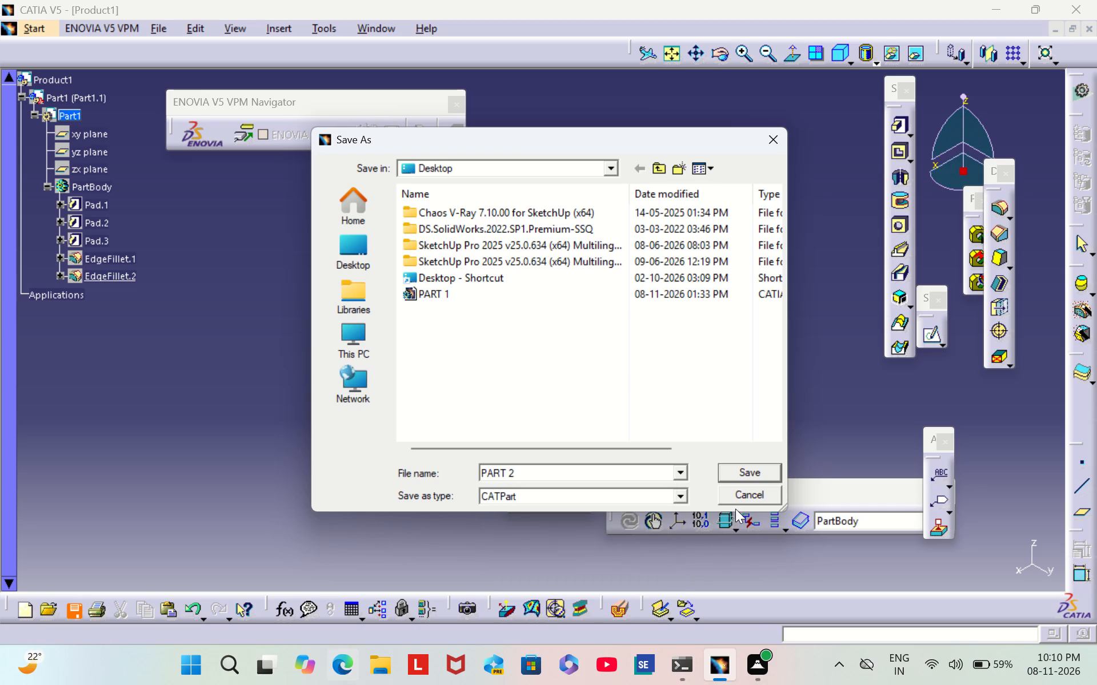
{"action": "left_click", "coordinate": [743, 469]}
{"action": "left_click", "coordinate": [610, 388]}
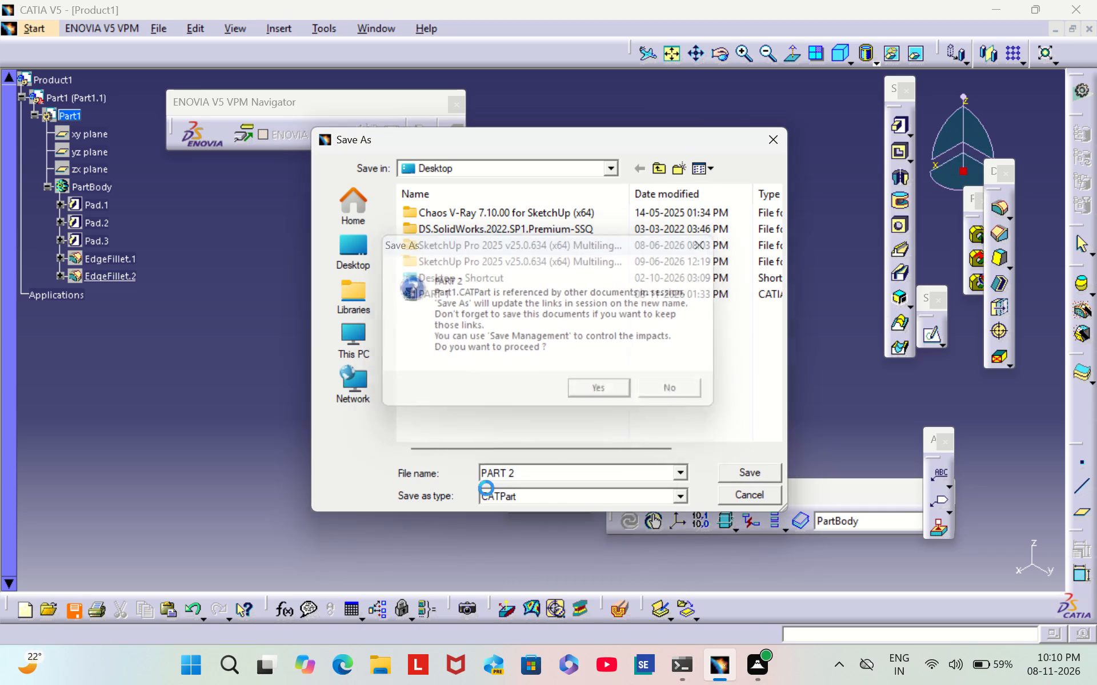
Print the isometric view of the part to a file named PART 2 on the Desktop.
{"action": "left_click", "coordinate": [98, 615]}
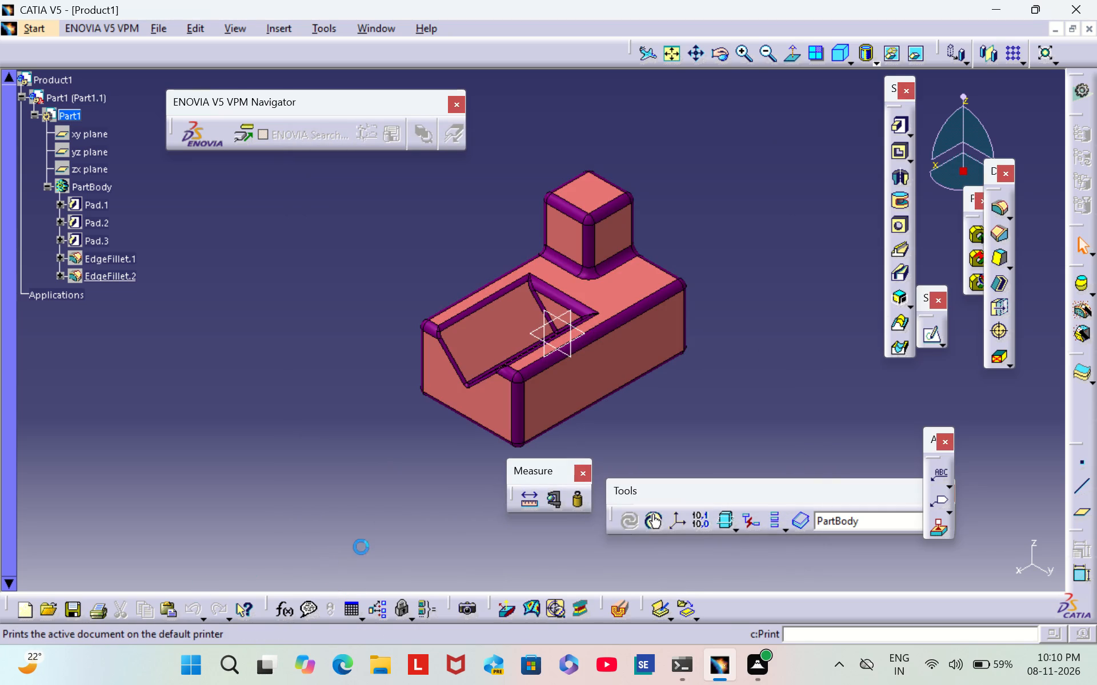
{"action": "type", "text": "PART 2"}
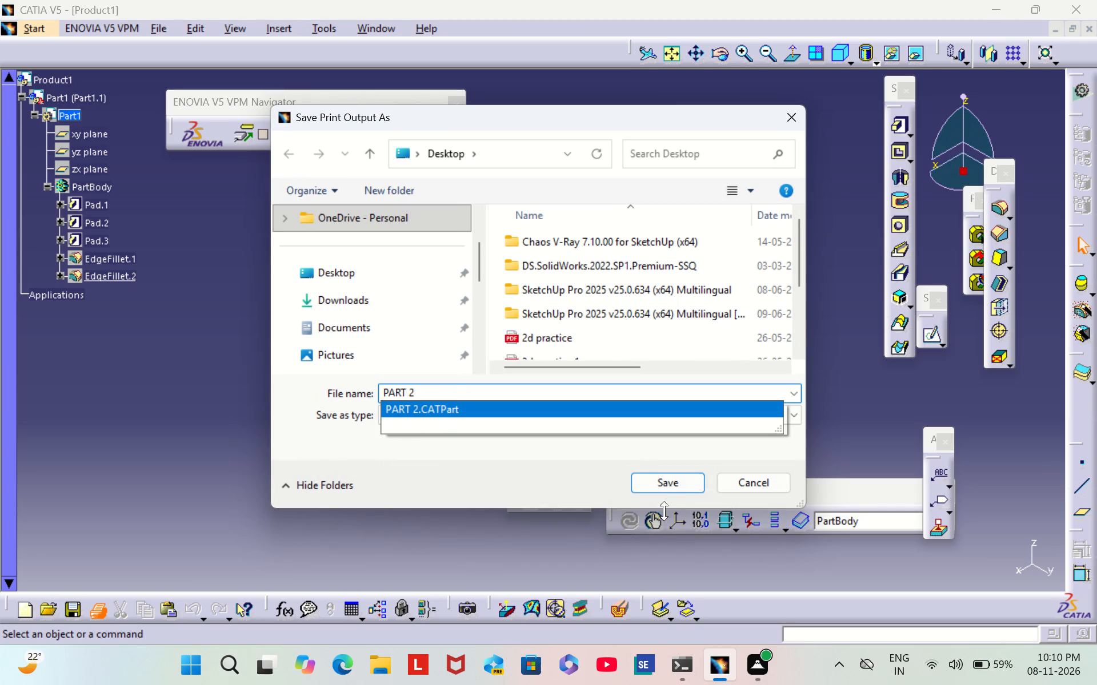
{"action": "left_click", "coordinate": [671, 487]}
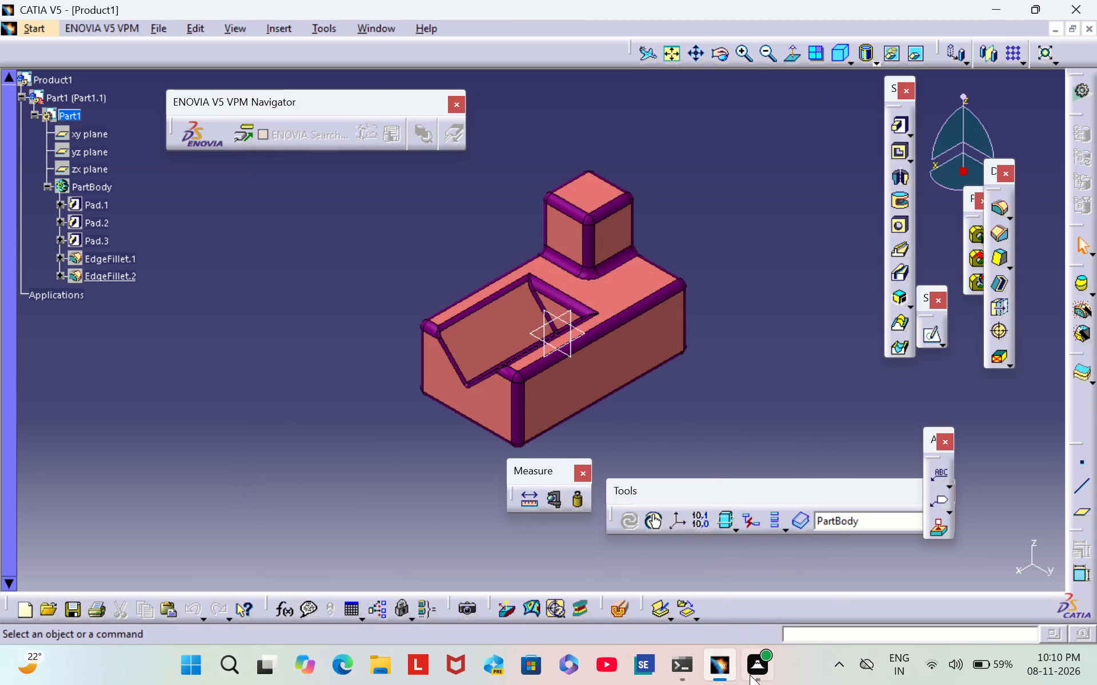